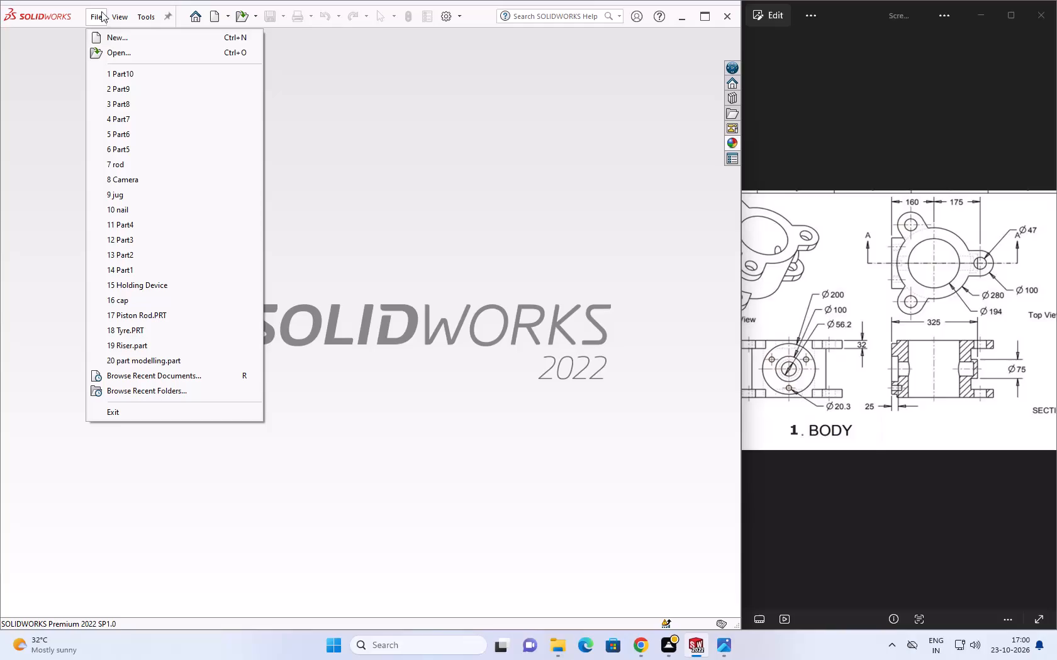
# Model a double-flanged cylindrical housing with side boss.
# Create a new part document.
pyautogui.click(113, 41)
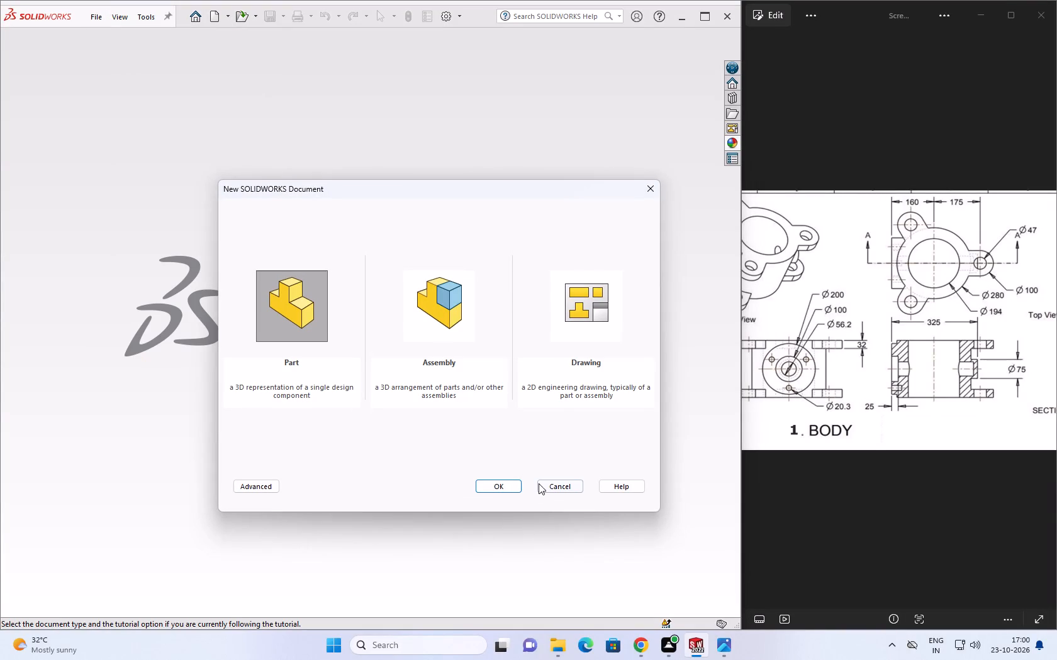
pyautogui.click(505, 484)
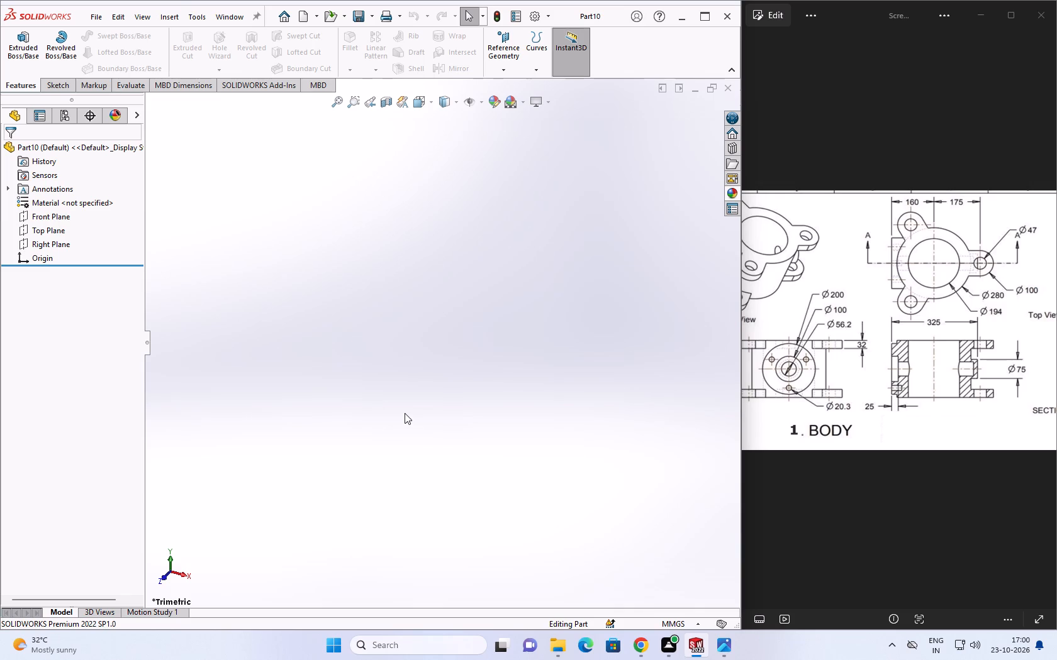
# On the Front Plane, sketch a circle centred on the origin with a radius of 200 mm.
pyautogui.click(60, 220)
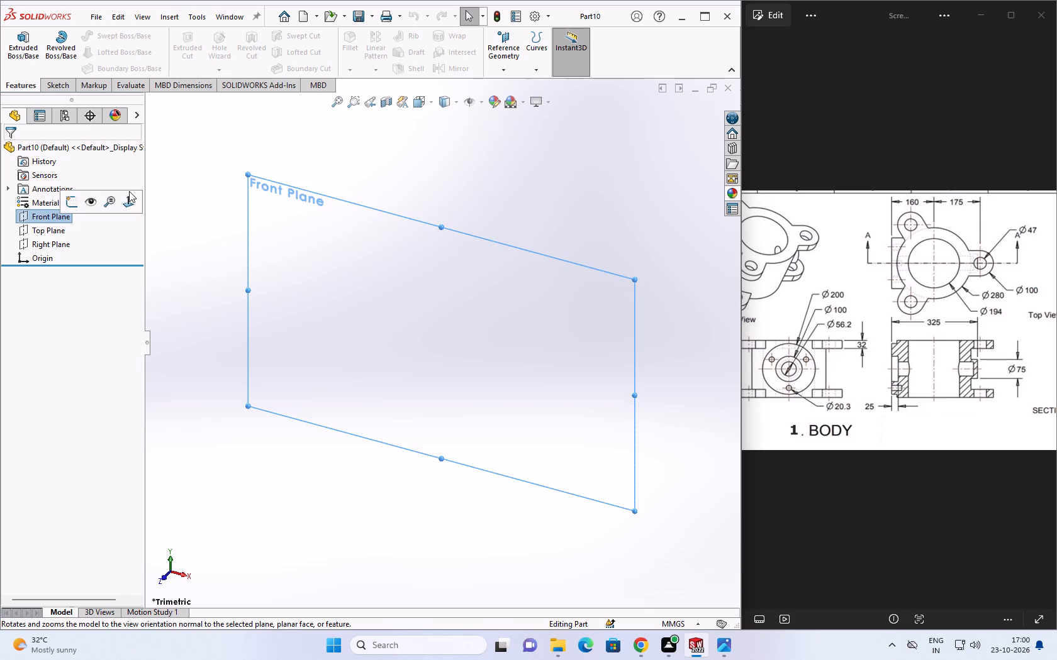
pyautogui.click(129, 196)
pyautogui.moveTo(936, 293); pyautogui.dragTo(938, 304, button='middle')
pyautogui.scroll(-3, 936, 299)
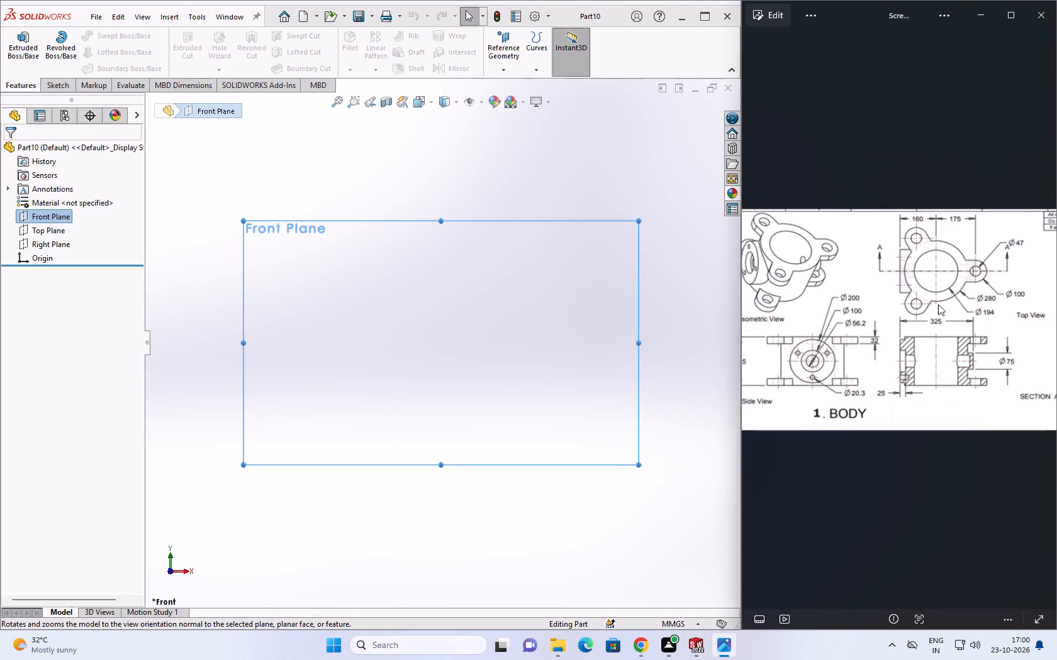
pyautogui.scroll(5, 936, 278)
pyautogui.moveTo(940, 260); pyautogui.dragTo(936, 268, button='middle')
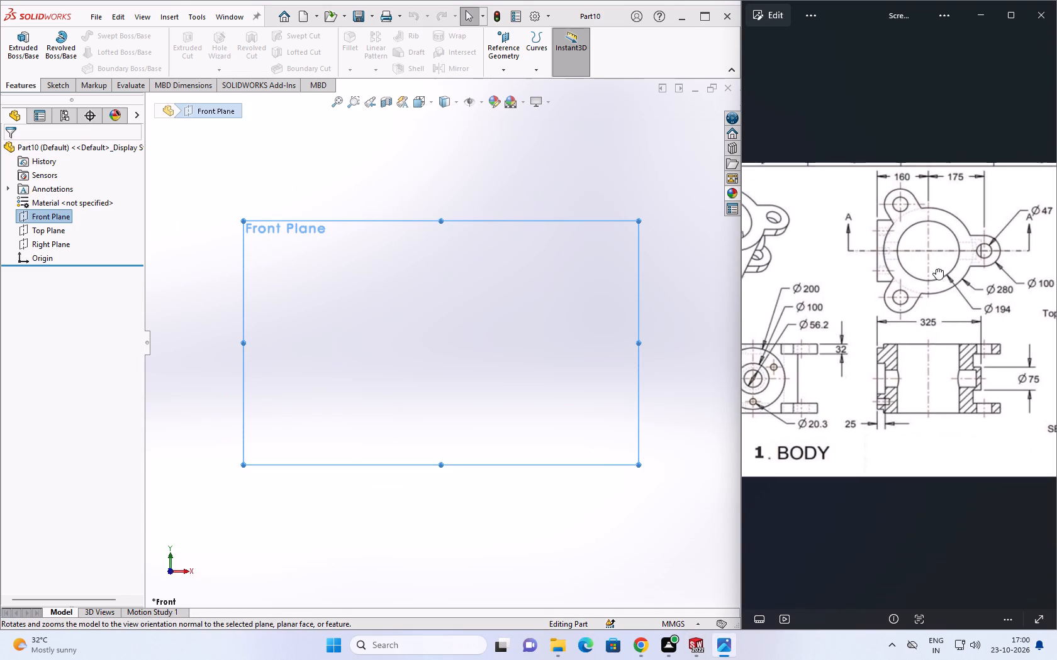
pyautogui.moveTo(936, 268); pyautogui.dragTo(934, 278, button='middle')
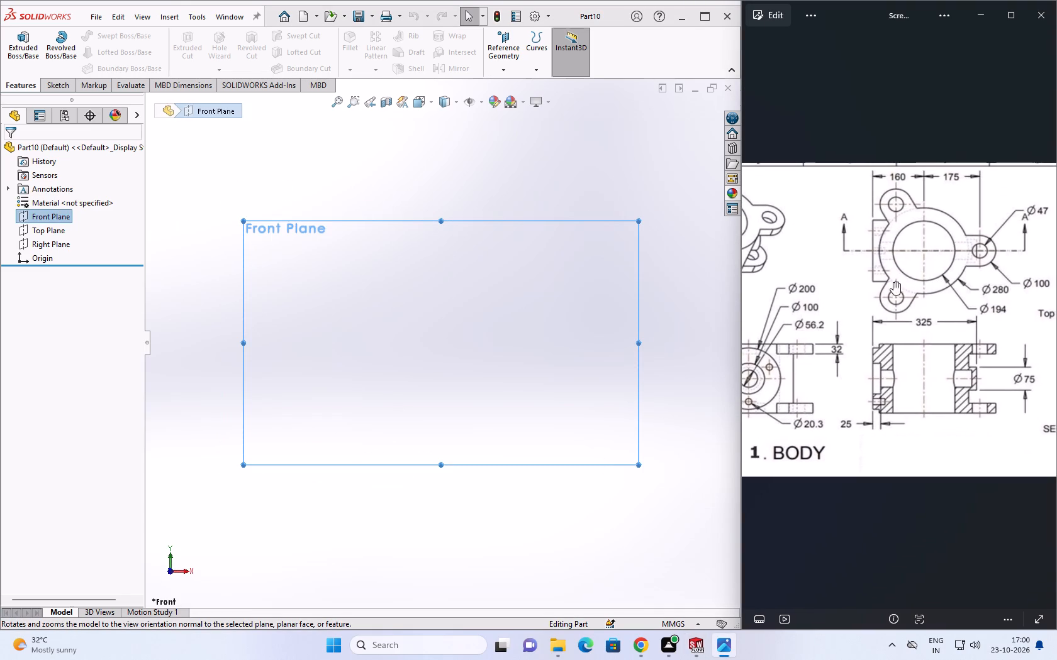
pyautogui.click(62, 91)
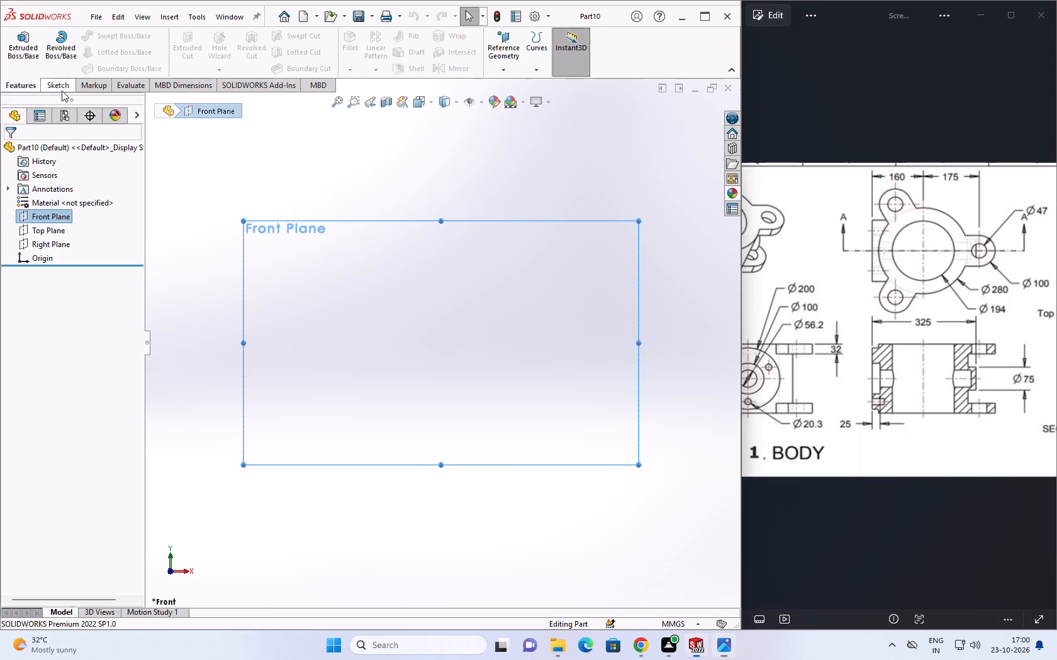
pyautogui.click(108, 33)
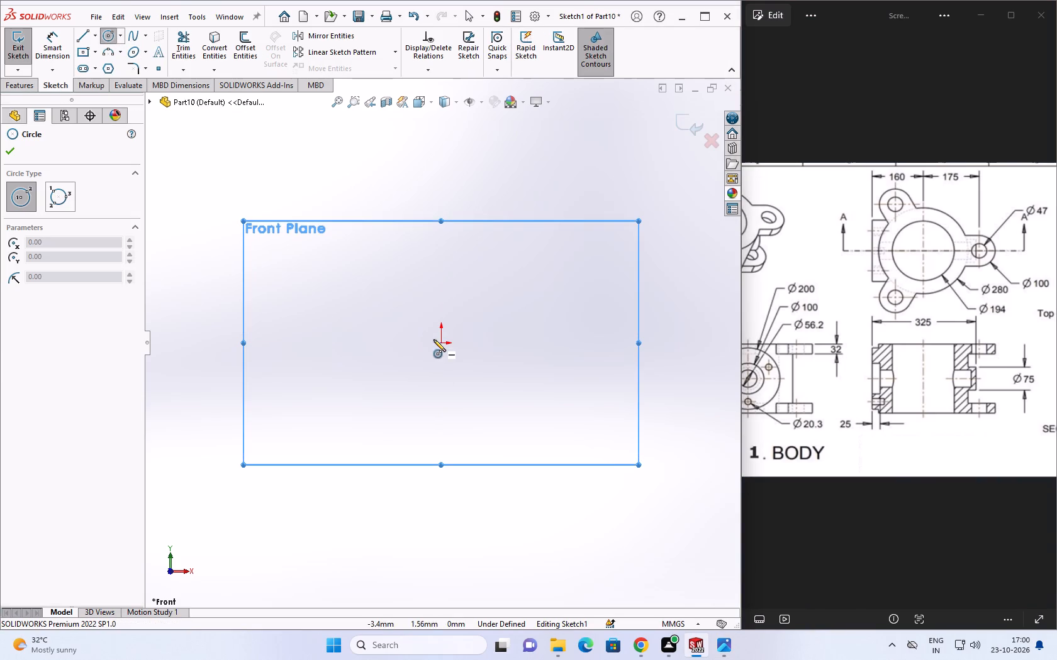
pyautogui.click(440, 343)
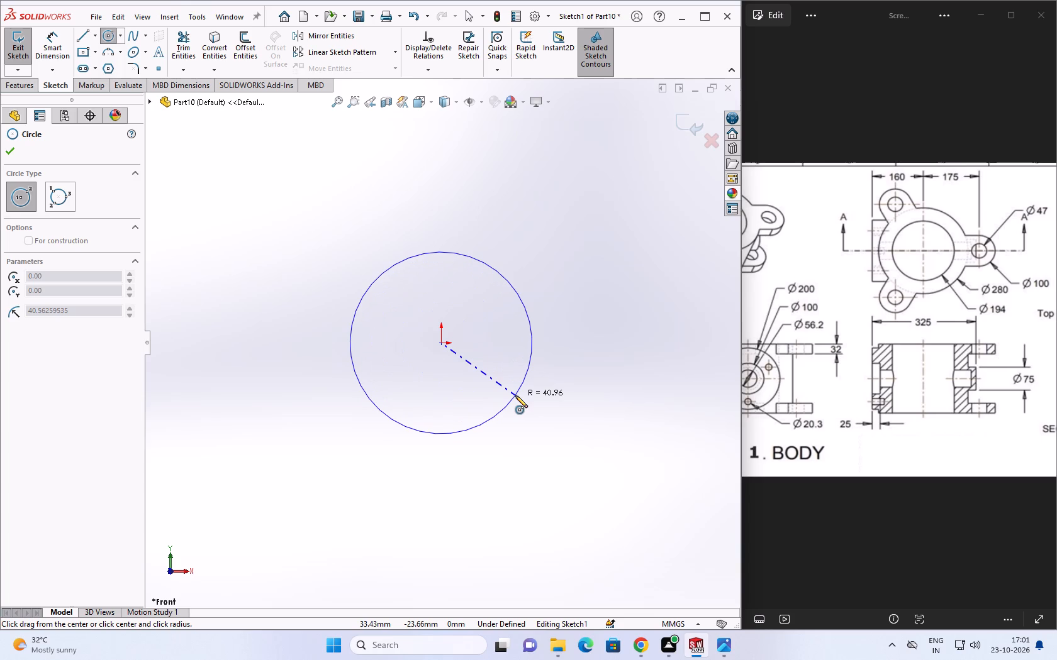
pyautogui.click(515, 395)
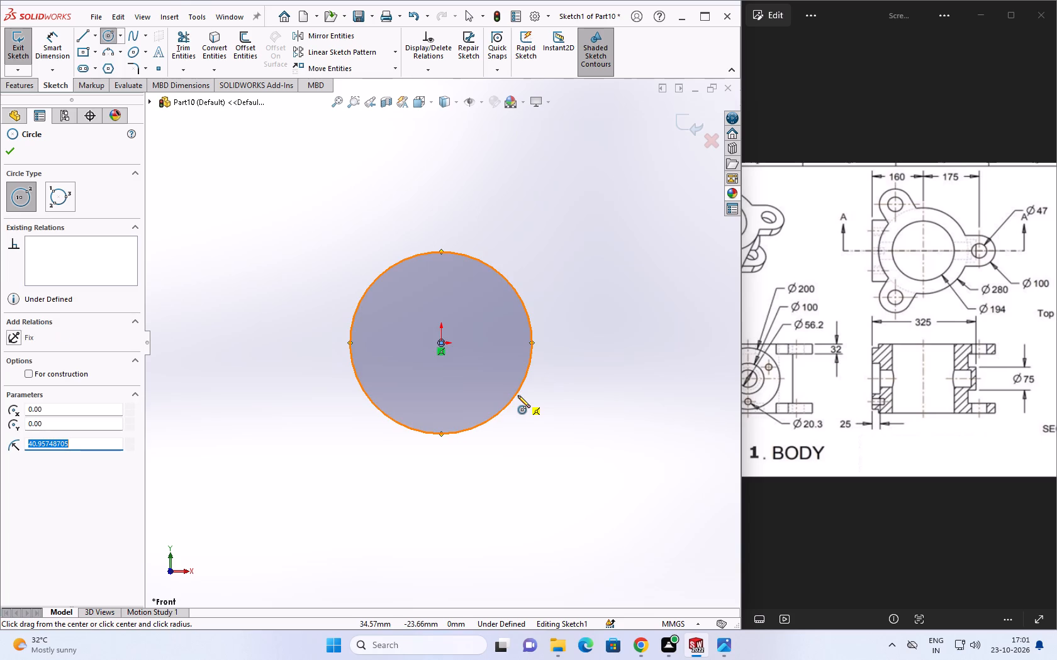
pyautogui.write('200')
pyautogui.press('Return')
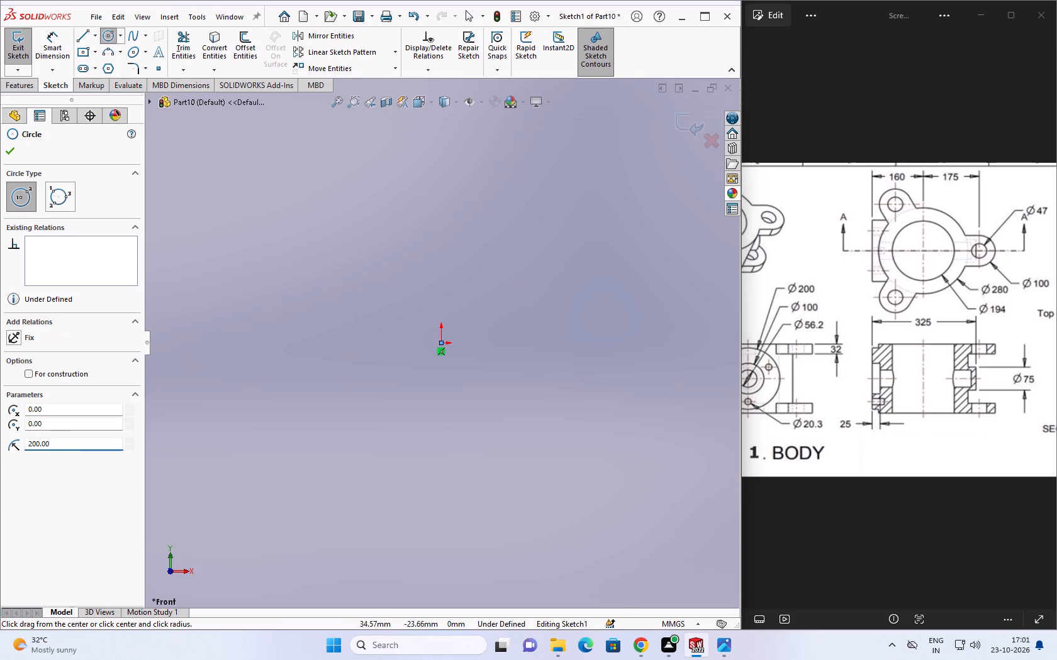
pyautogui.scroll(8, 499, 386)
pyautogui.press('Escape')
# Examine the side, top and section views of the body drawing for the flange and lug dimensions.
pyautogui.click(863, 411)
pyautogui.scroll(-1, 864, 400)
pyautogui.moveTo(871, 399); pyautogui.dragTo(930, 397, button='middle')
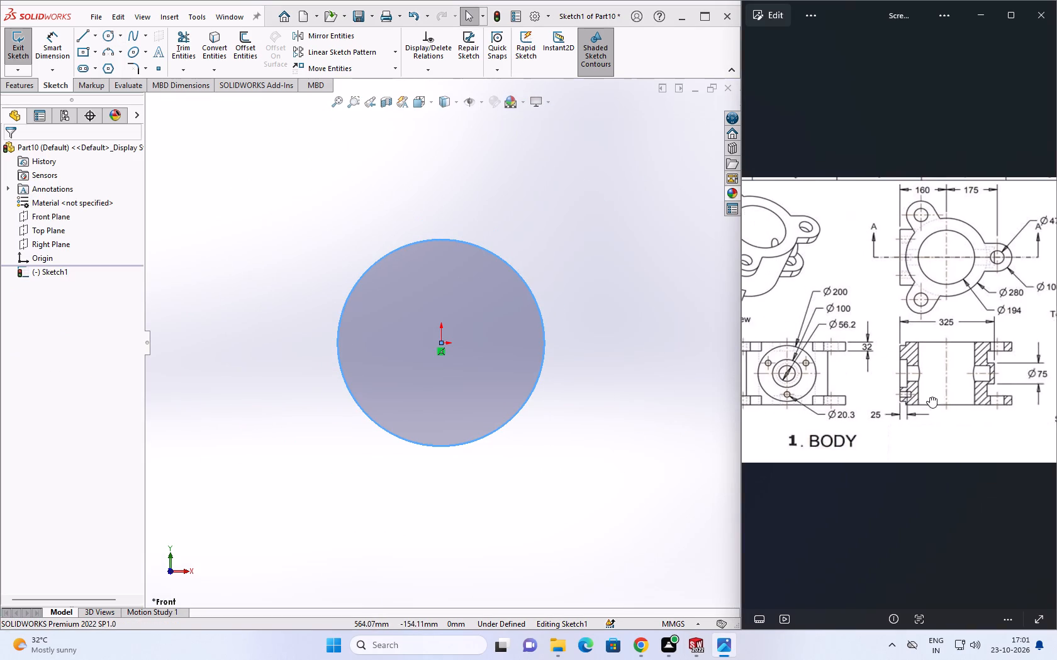
pyautogui.moveTo(930, 397); pyautogui.dragTo(944, 409, button='middle')
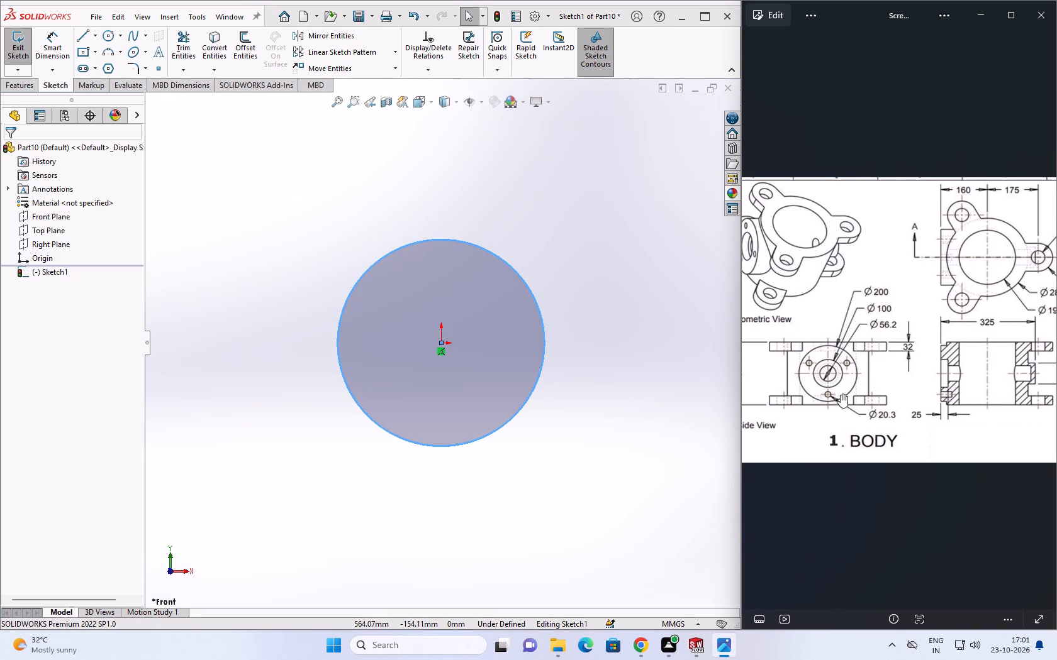
pyautogui.scroll(-1, 878, 388)
pyautogui.moveTo(973, 375); pyautogui.dragTo(965, 377, button='middle')
pyautogui.scroll(-2, 965, 377)
pyautogui.scroll(1, 963, 377)
pyautogui.moveTo(963, 378); pyautogui.dragTo(961, 378, button='middle')
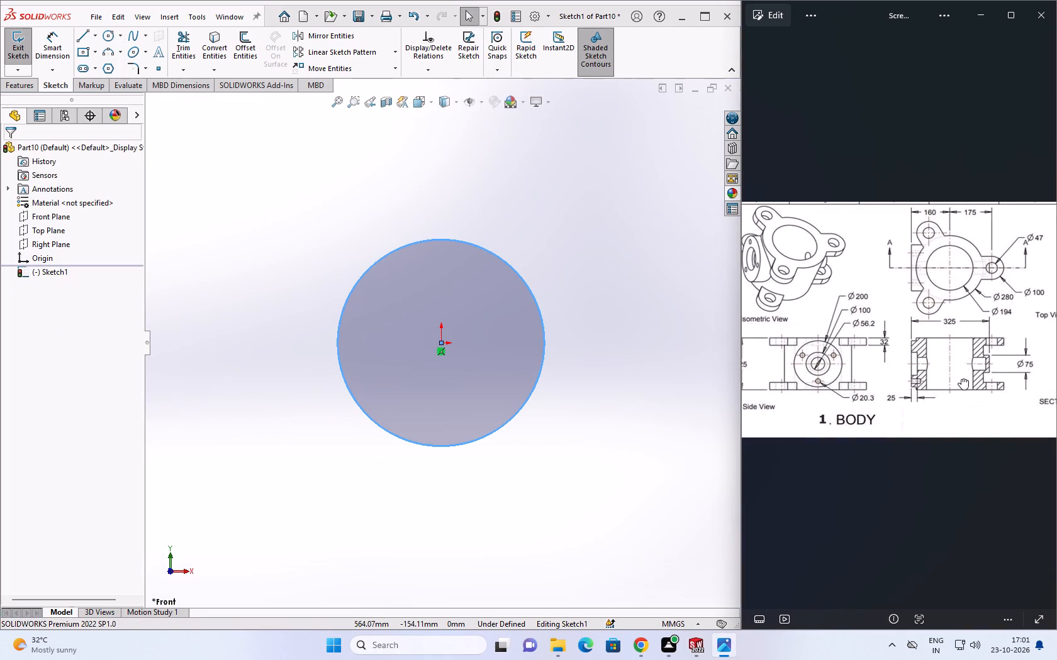
pyautogui.moveTo(961, 378); pyautogui.dragTo(941, 382, button='middle')
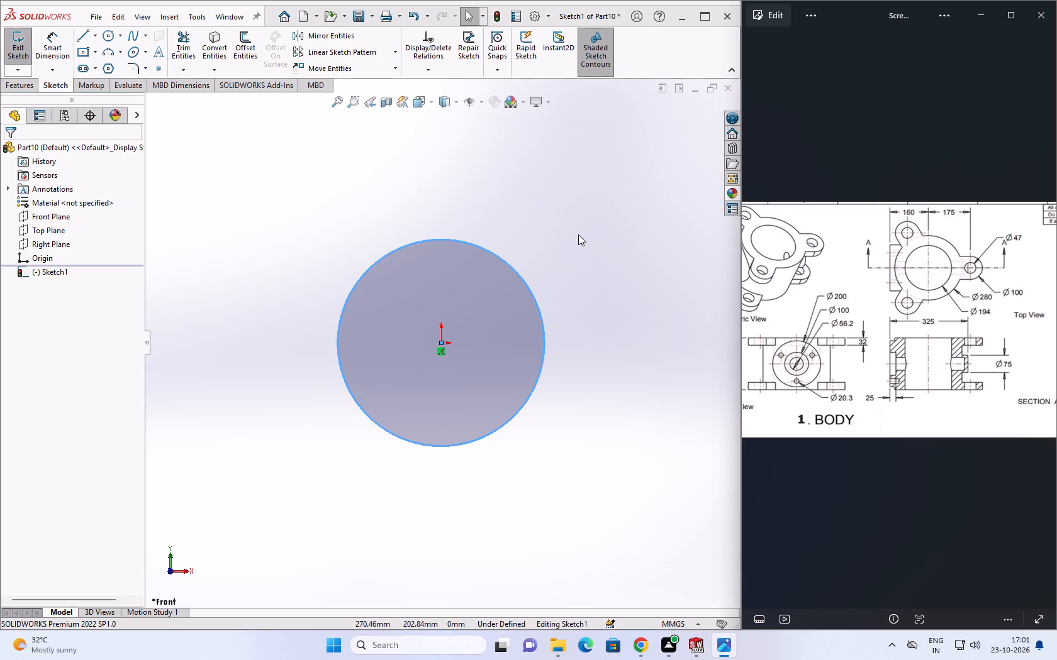
# Draw a horizontal centerline from the origin to the 200 mm radius circle's right quadrant point.
pyautogui.click(95, 38)
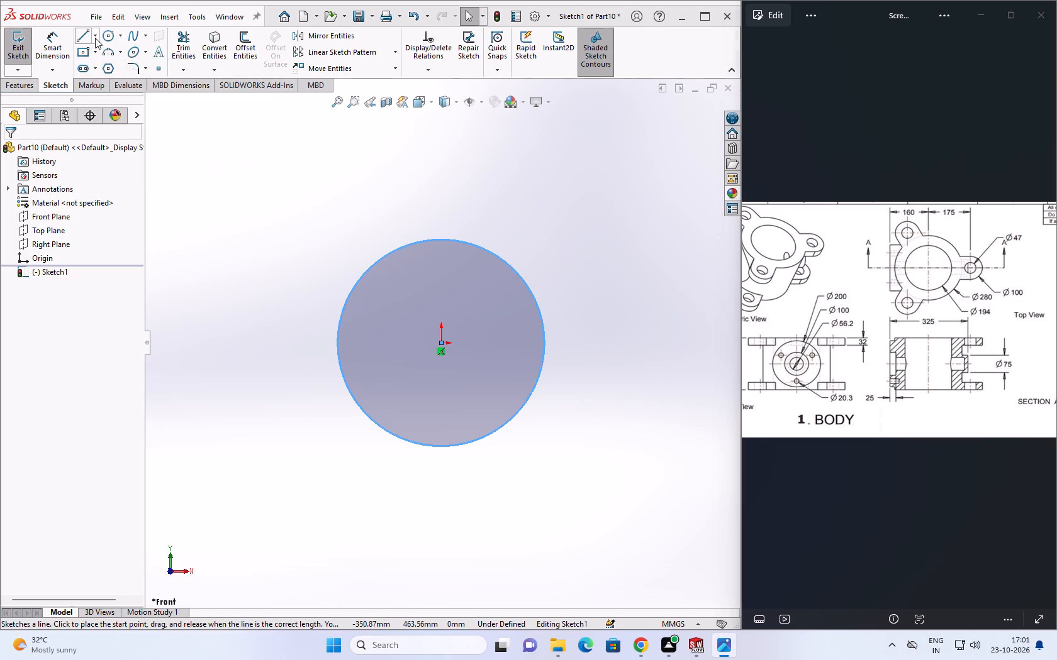
pyautogui.click(106, 71)
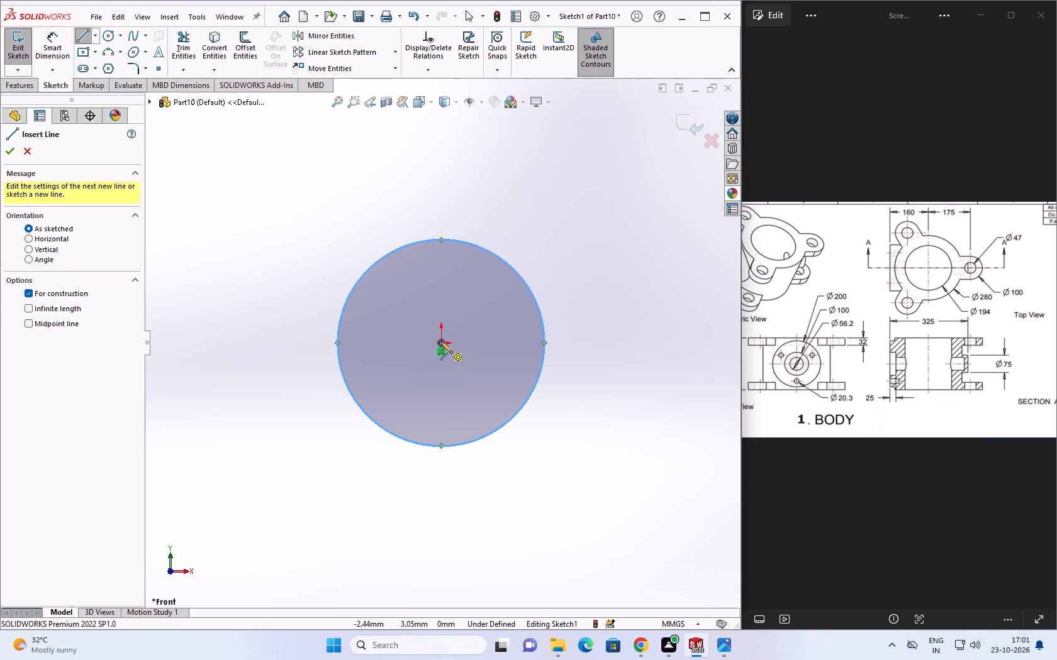
pyautogui.click(441, 342)
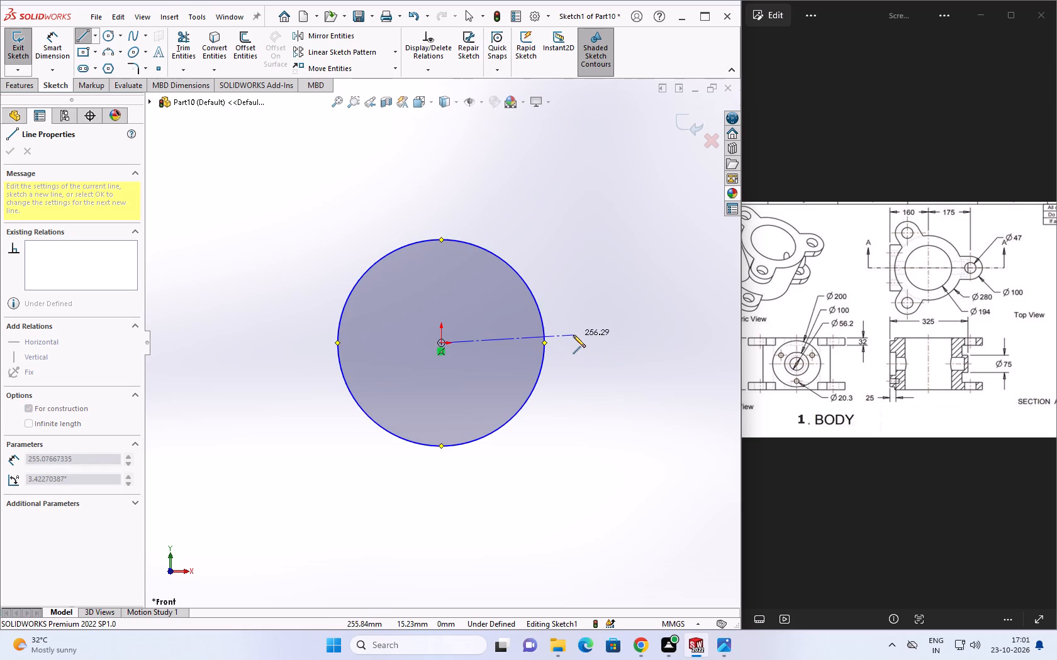
pyautogui.click(542, 344)
pyautogui.press('Escape')
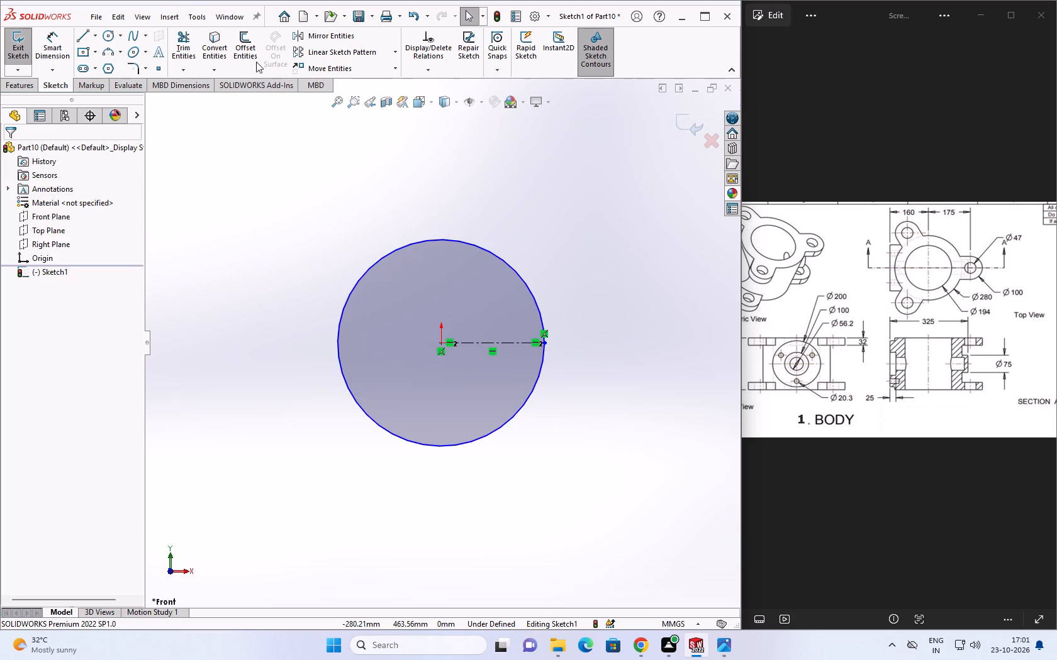
# Draw a vertical centerline from the origin to the large circle's top quadrant point.
pyautogui.click(97, 37)
pyautogui.click(115, 67)
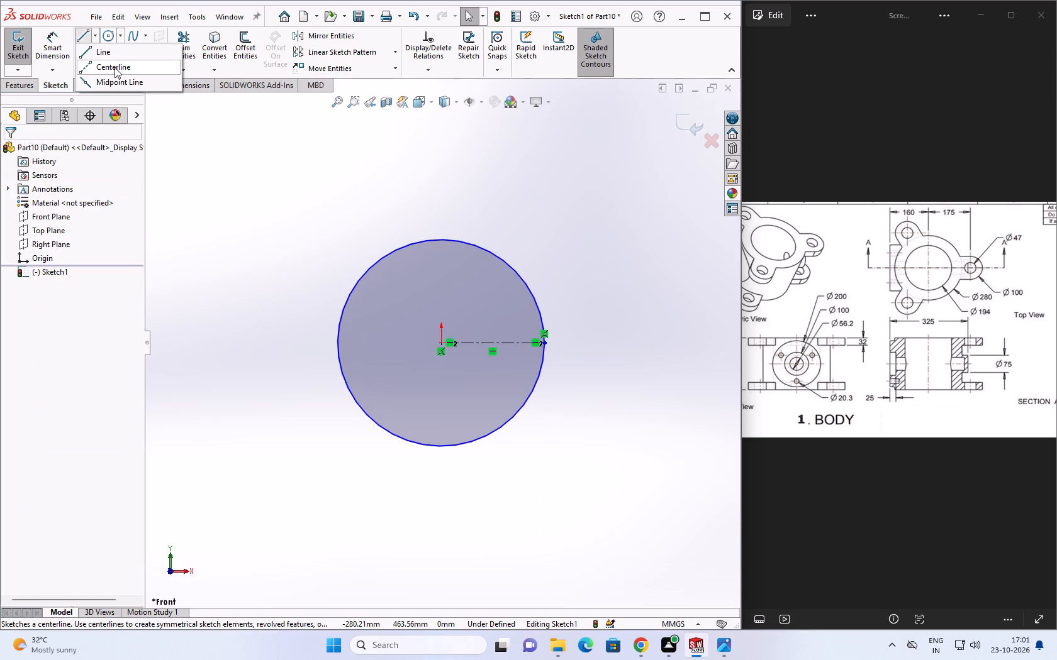
pyautogui.click(441, 341)
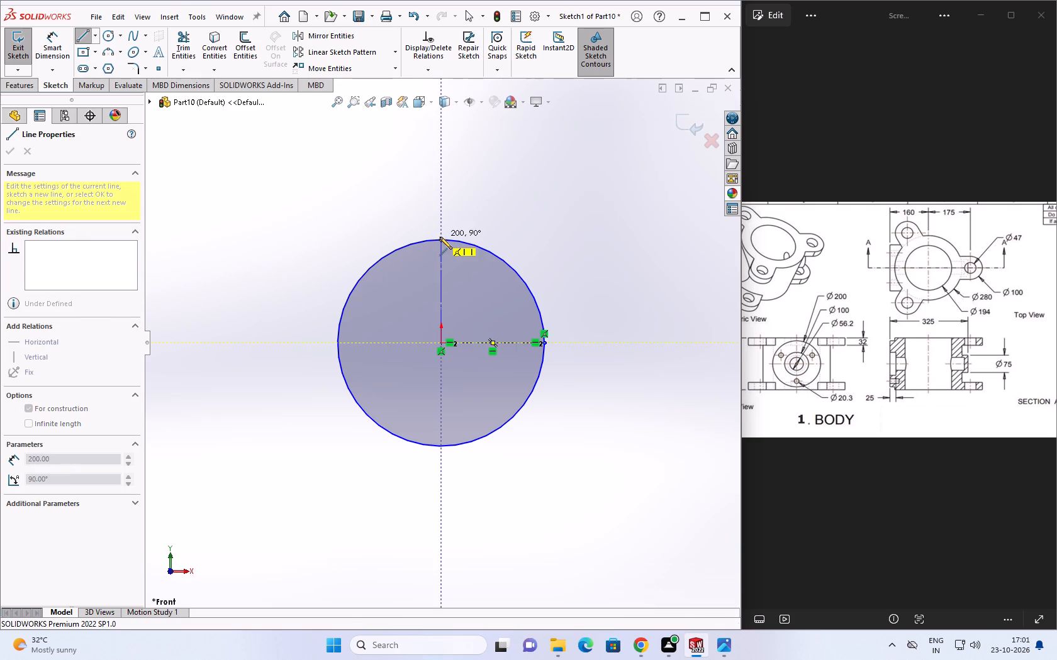
pyautogui.click(440, 237)
pyautogui.press('Escape')
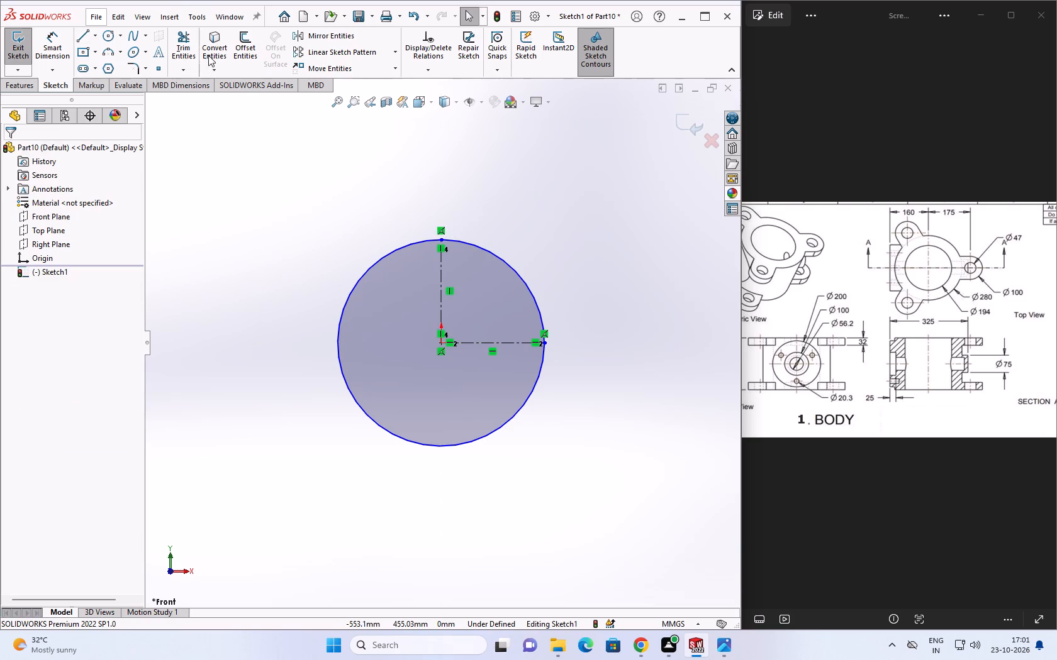
# Offset the vertical centerline 175 mm to its right.
pyautogui.click(234, 46)
pyautogui.click(442, 304)
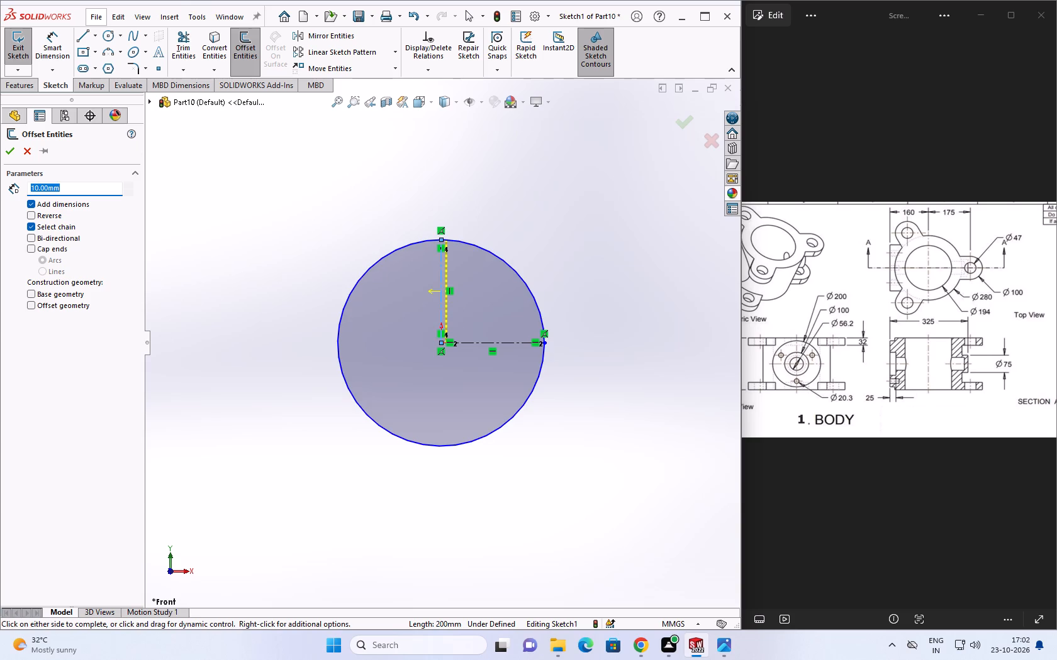
pyautogui.write('175')
pyautogui.press('Return')
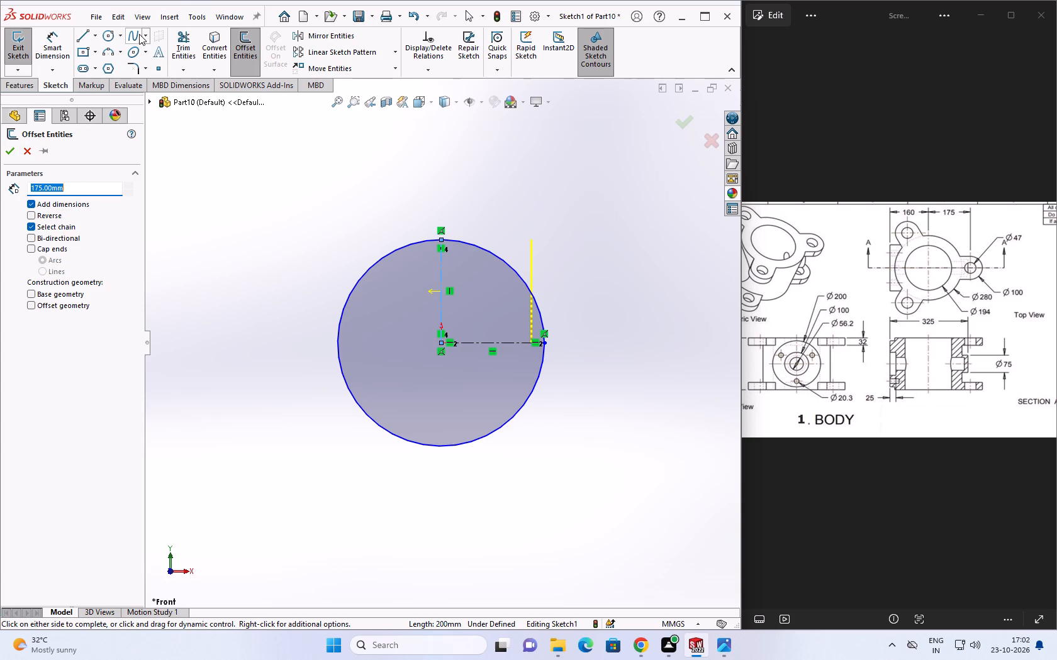
pyautogui.click(9, 153)
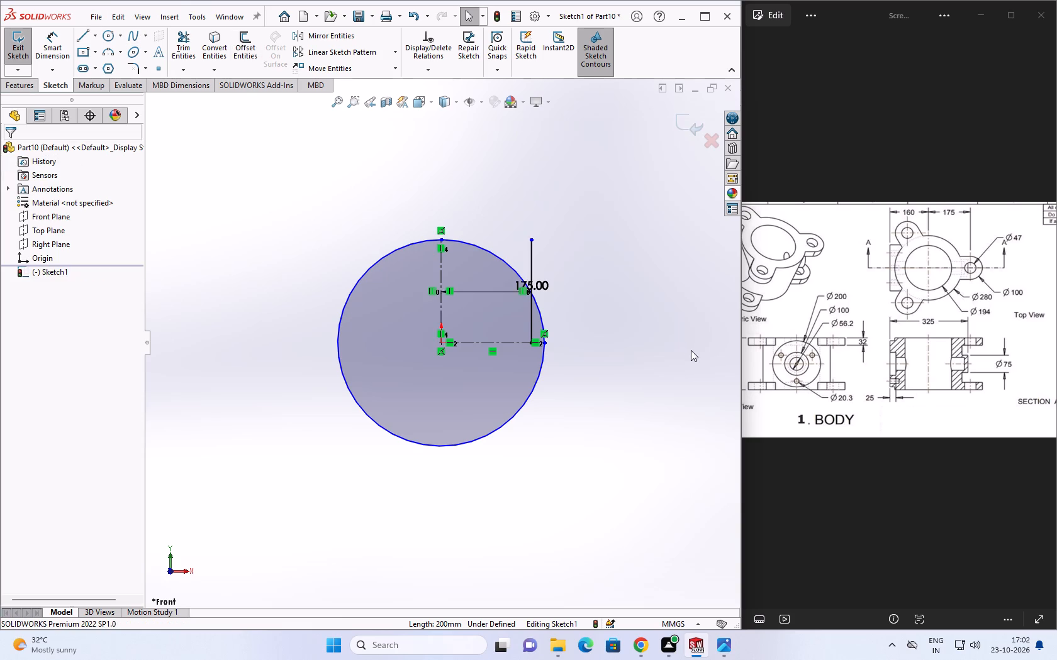
# Sketch a circle of 50 mm radius centred on the lower end of the offset vertical line.
pyautogui.scroll(-1, 557, 388)
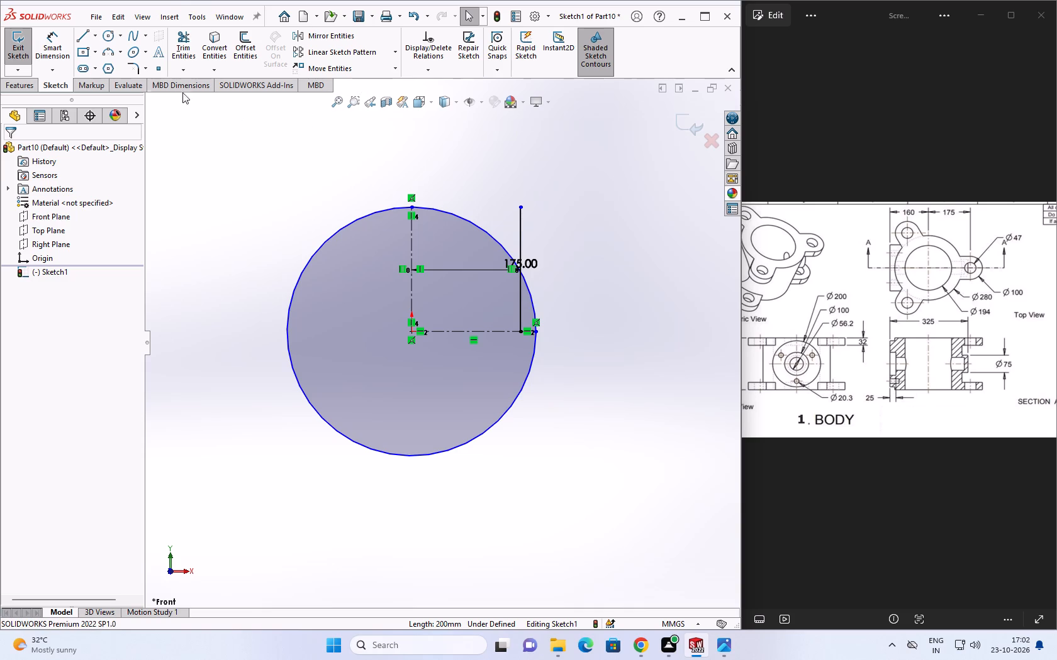
pyautogui.click(101, 33)
pyautogui.click(523, 331)
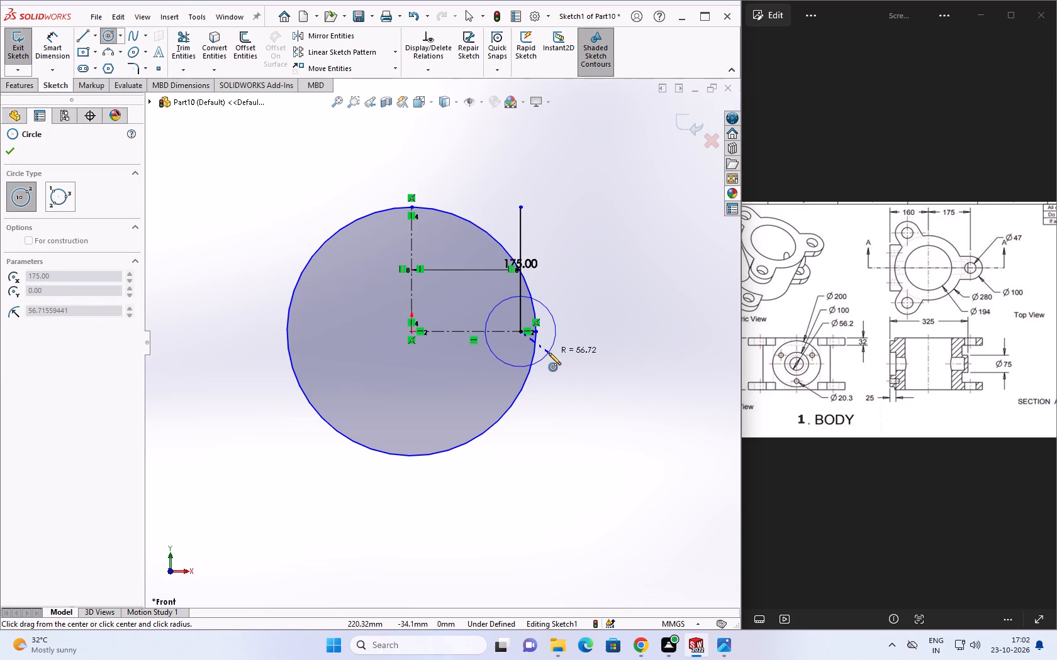
pyautogui.click(549, 353)
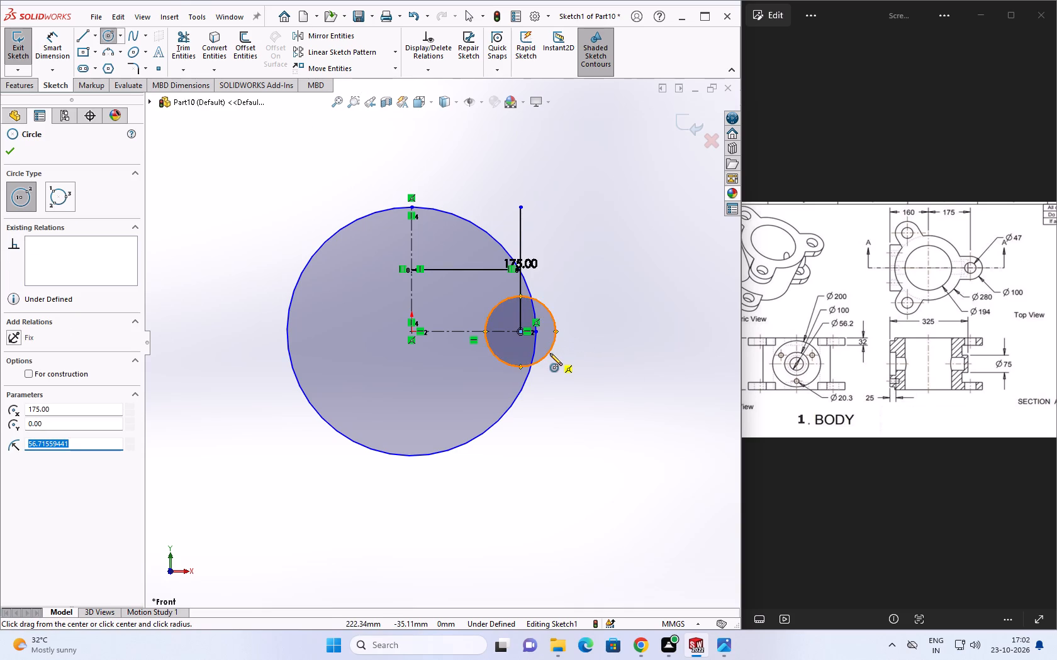
pyautogui.write('50')
pyautogui.press('Return')
pyautogui.press('Escape')
pyautogui.press('Escape')
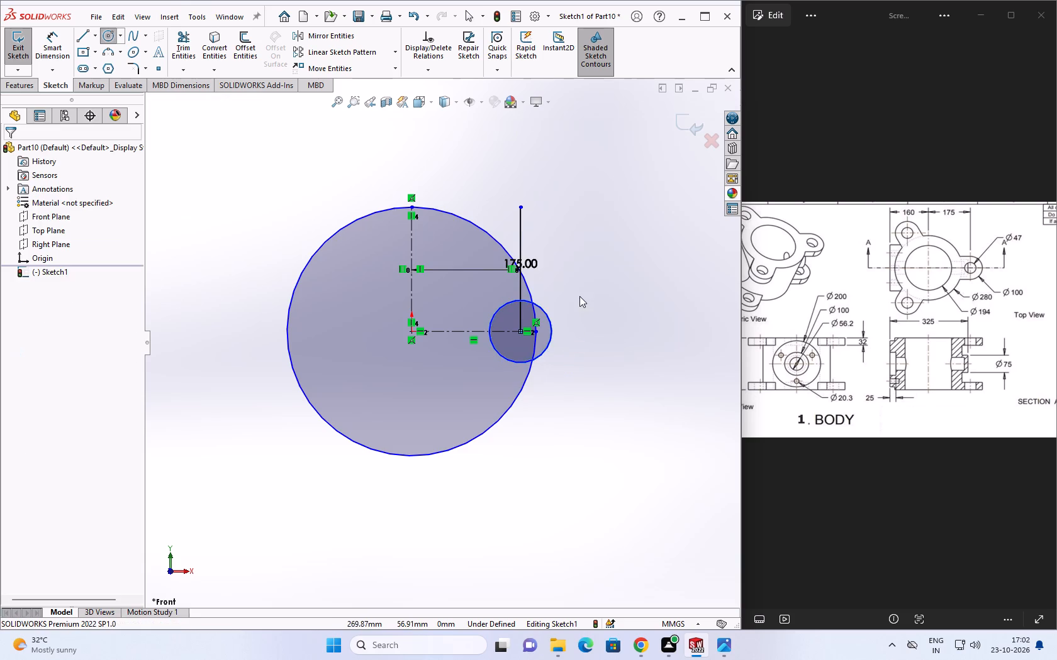
pyautogui.press('Escape')
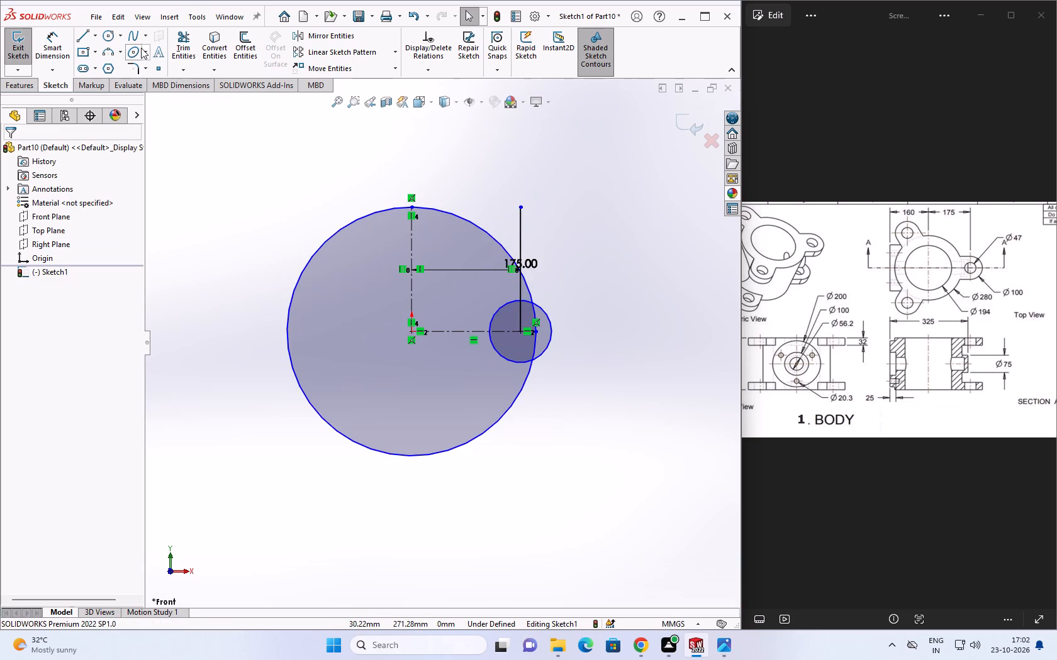
# Trim the small circle's upper-left arc lying inside the large circle.
pyautogui.click(172, 36)
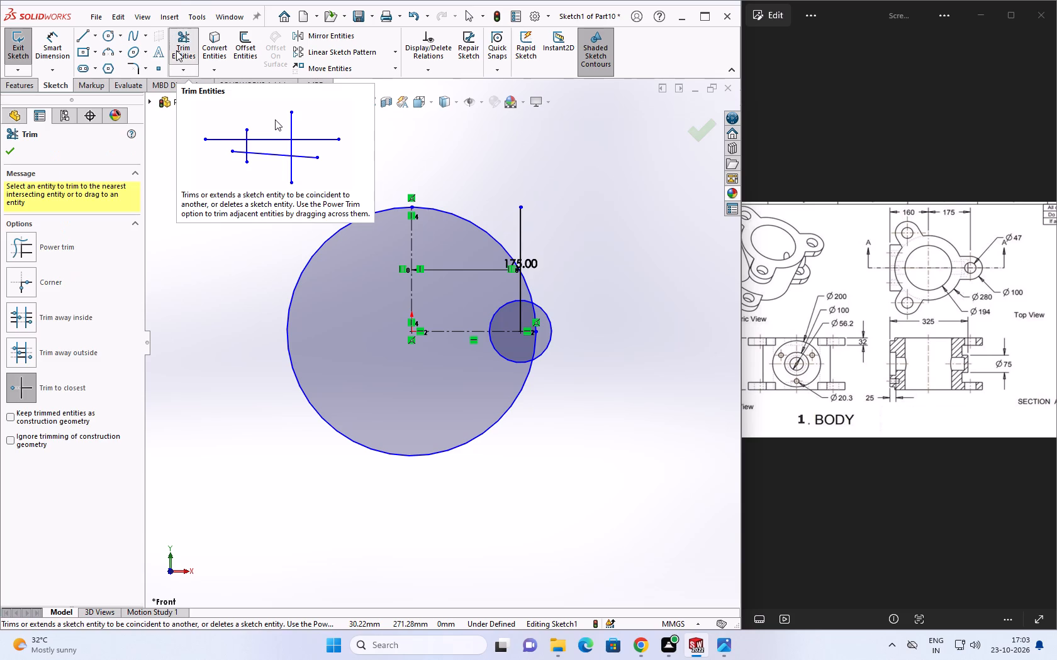
pyautogui.click(504, 304)
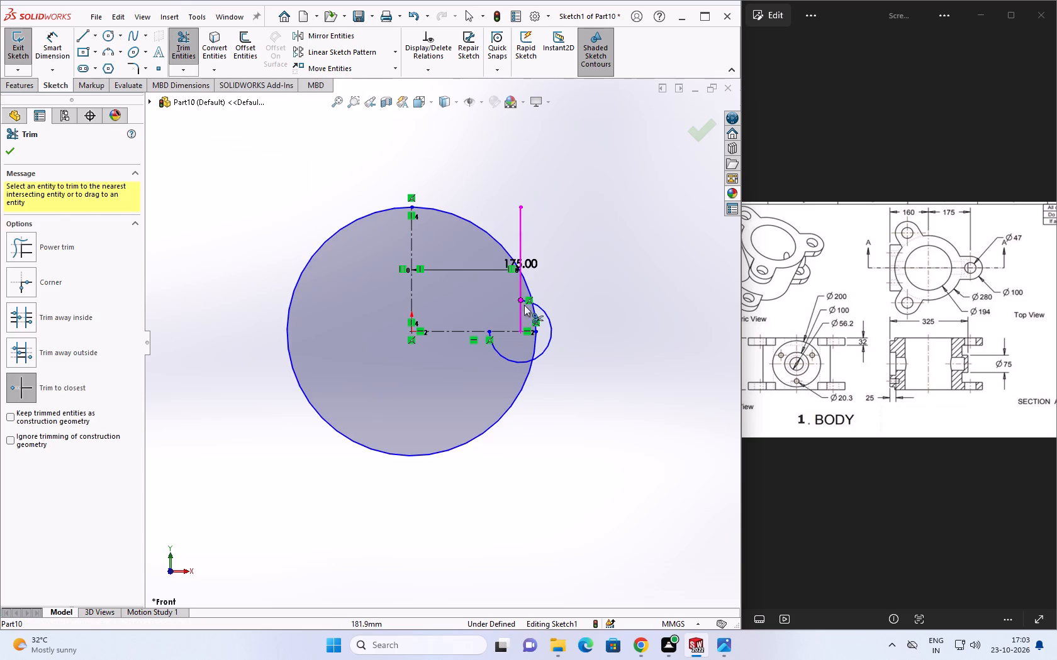
pyautogui.press('Escape')
pyautogui.press('Escape')
# Extend the offset vertical line down to the bottom of the small circle.
pyautogui.click(187, 70)
pyautogui.click(199, 102)
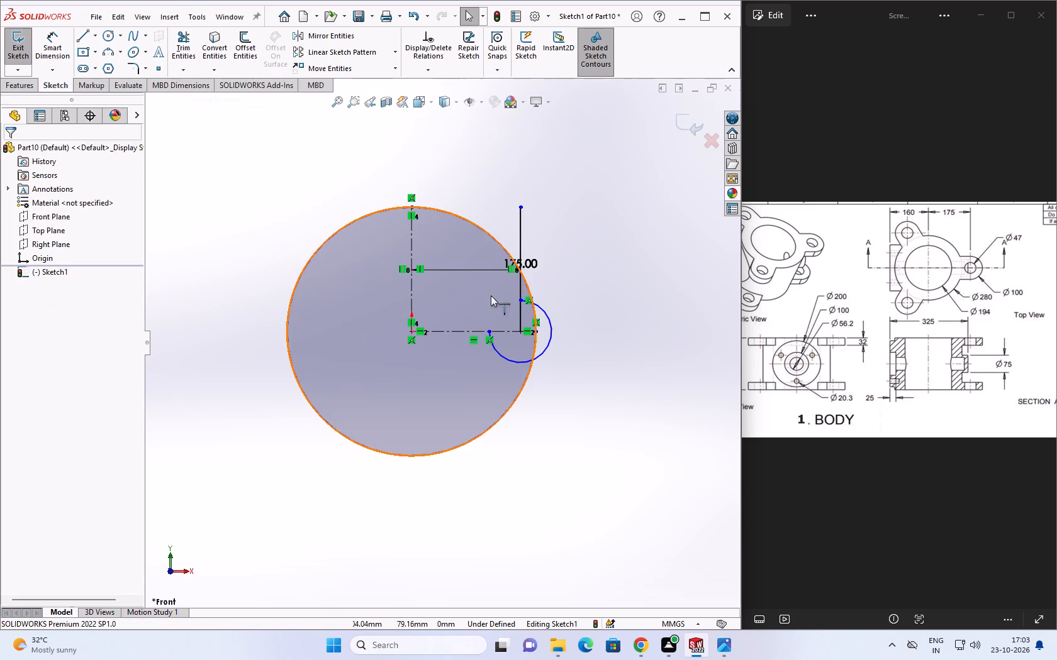
pyautogui.click(520, 317)
pyautogui.press('Escape')
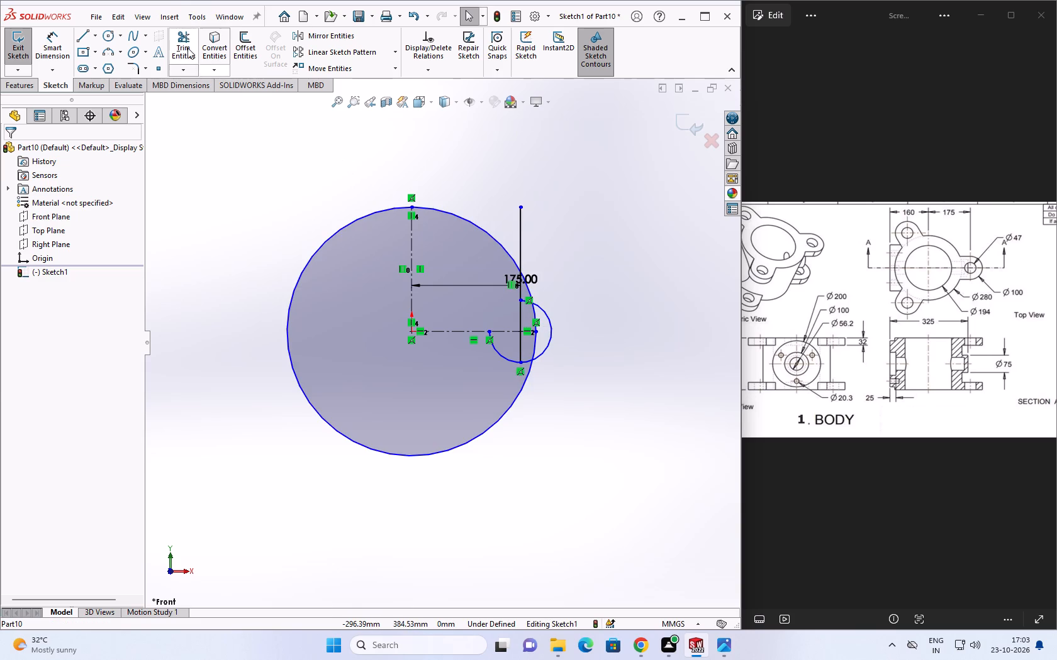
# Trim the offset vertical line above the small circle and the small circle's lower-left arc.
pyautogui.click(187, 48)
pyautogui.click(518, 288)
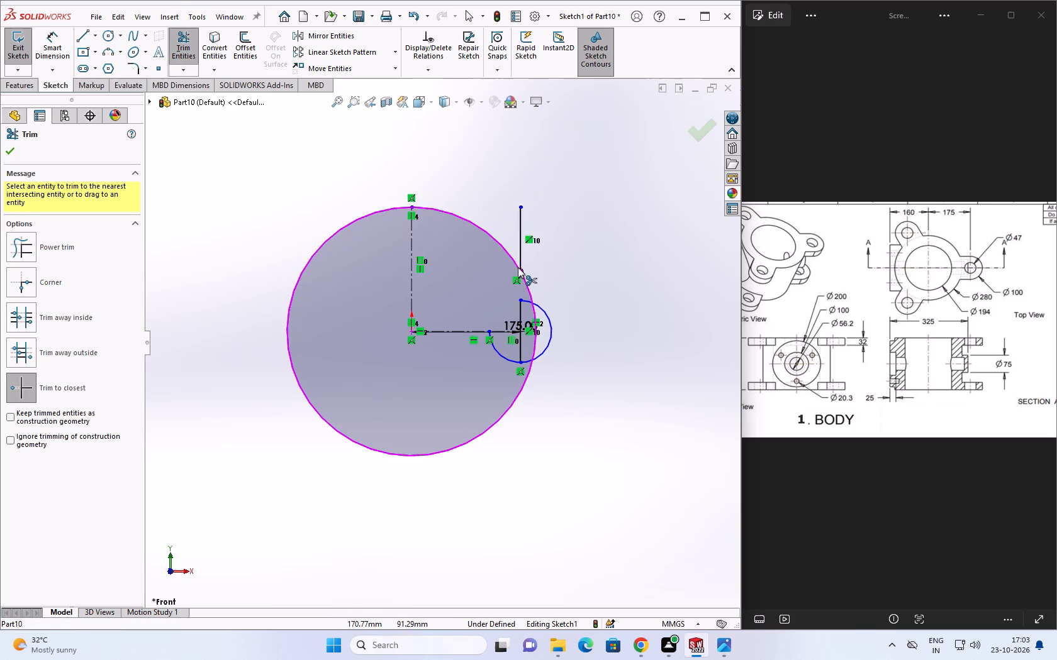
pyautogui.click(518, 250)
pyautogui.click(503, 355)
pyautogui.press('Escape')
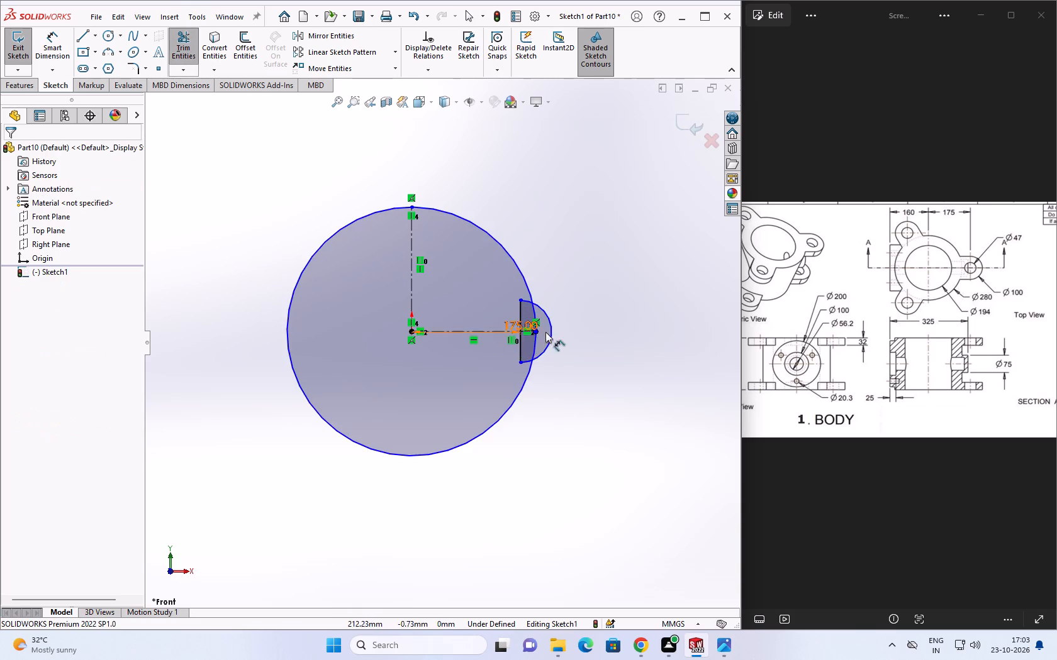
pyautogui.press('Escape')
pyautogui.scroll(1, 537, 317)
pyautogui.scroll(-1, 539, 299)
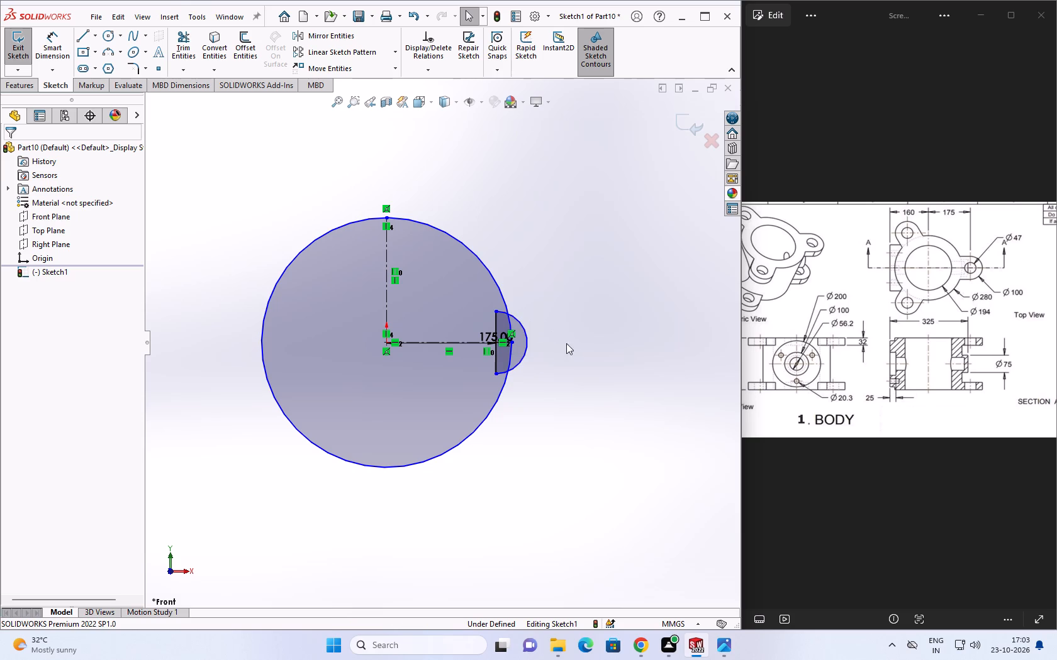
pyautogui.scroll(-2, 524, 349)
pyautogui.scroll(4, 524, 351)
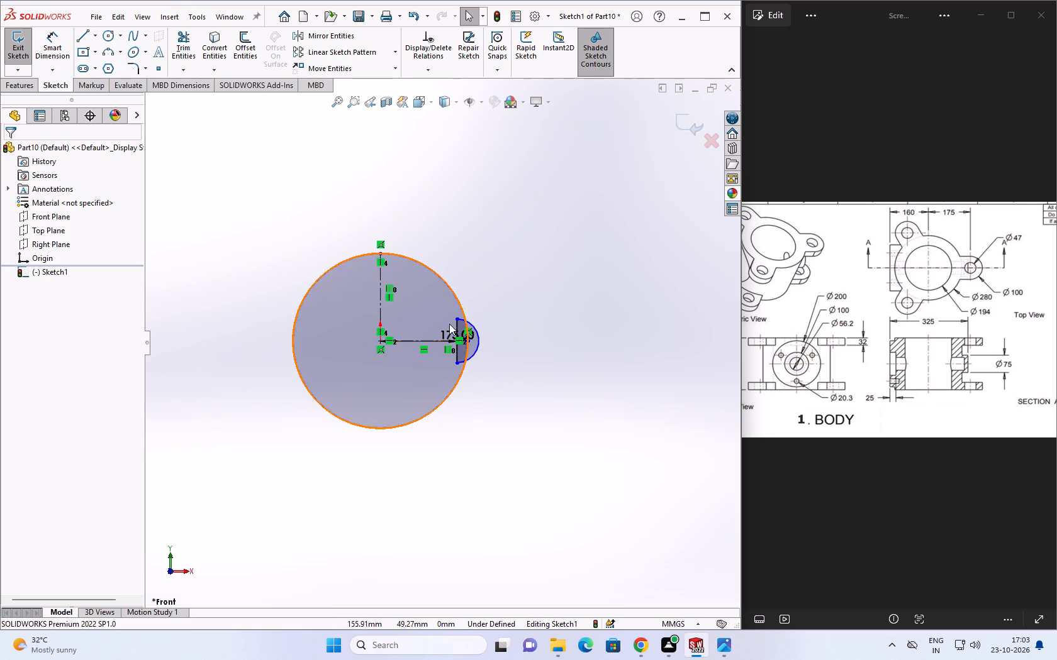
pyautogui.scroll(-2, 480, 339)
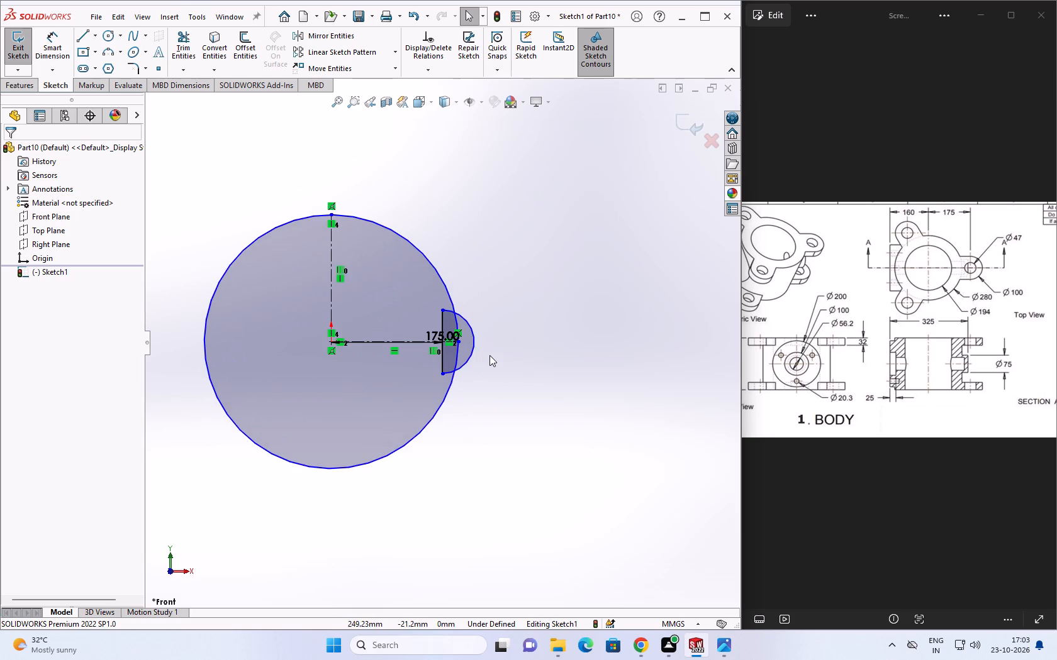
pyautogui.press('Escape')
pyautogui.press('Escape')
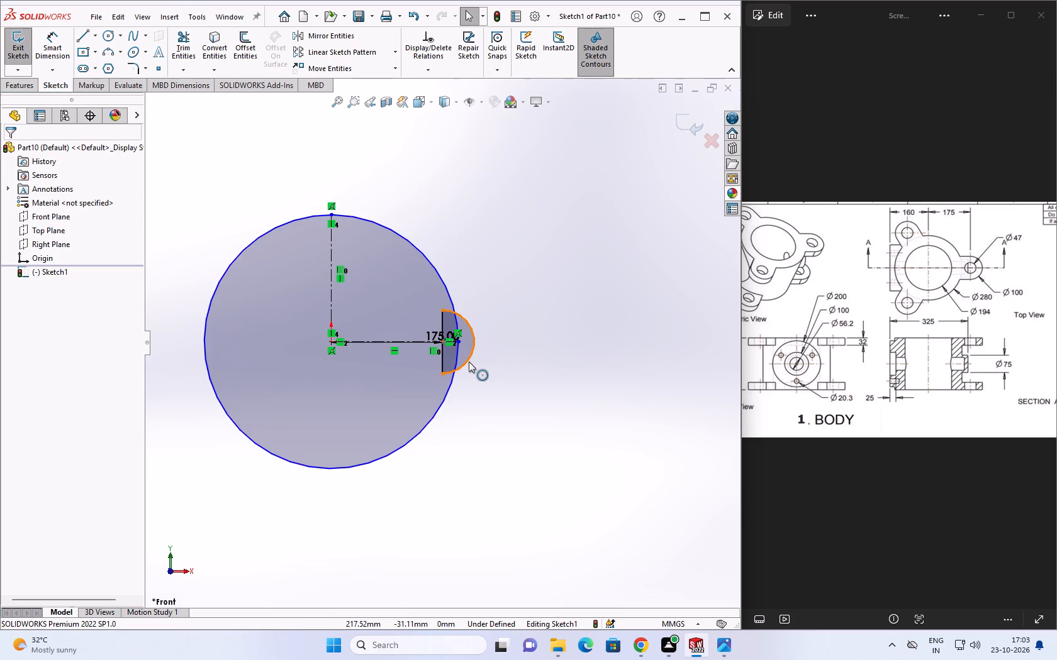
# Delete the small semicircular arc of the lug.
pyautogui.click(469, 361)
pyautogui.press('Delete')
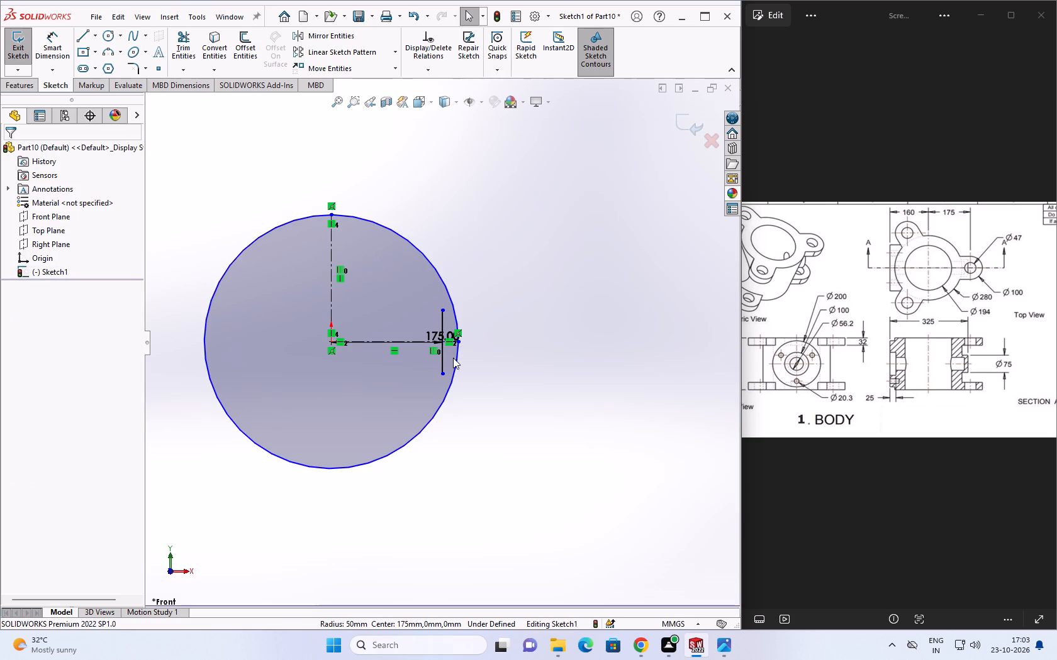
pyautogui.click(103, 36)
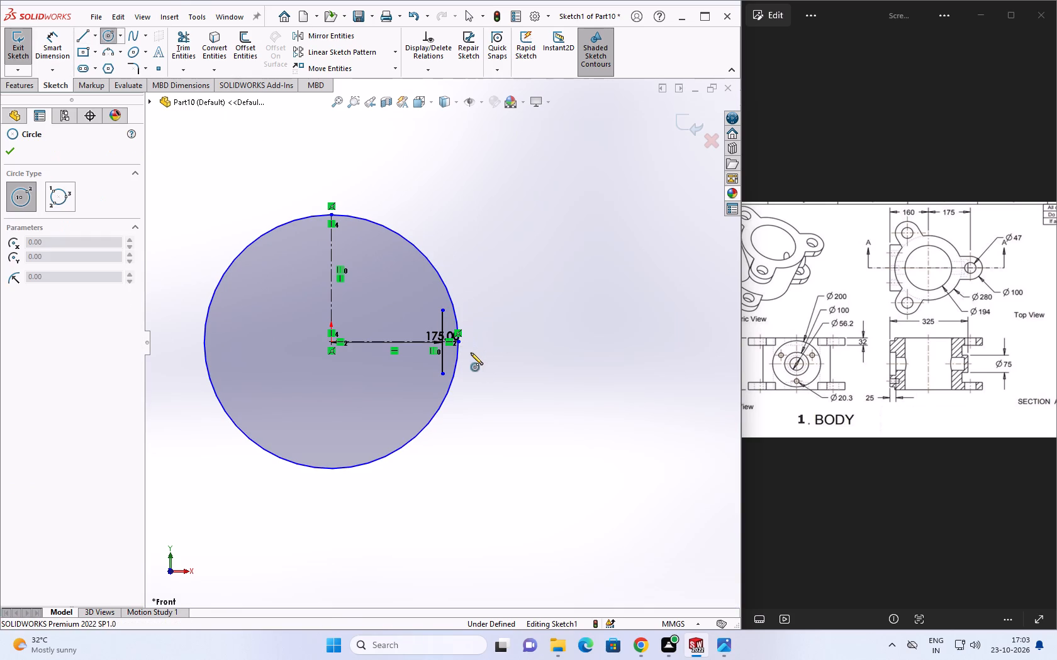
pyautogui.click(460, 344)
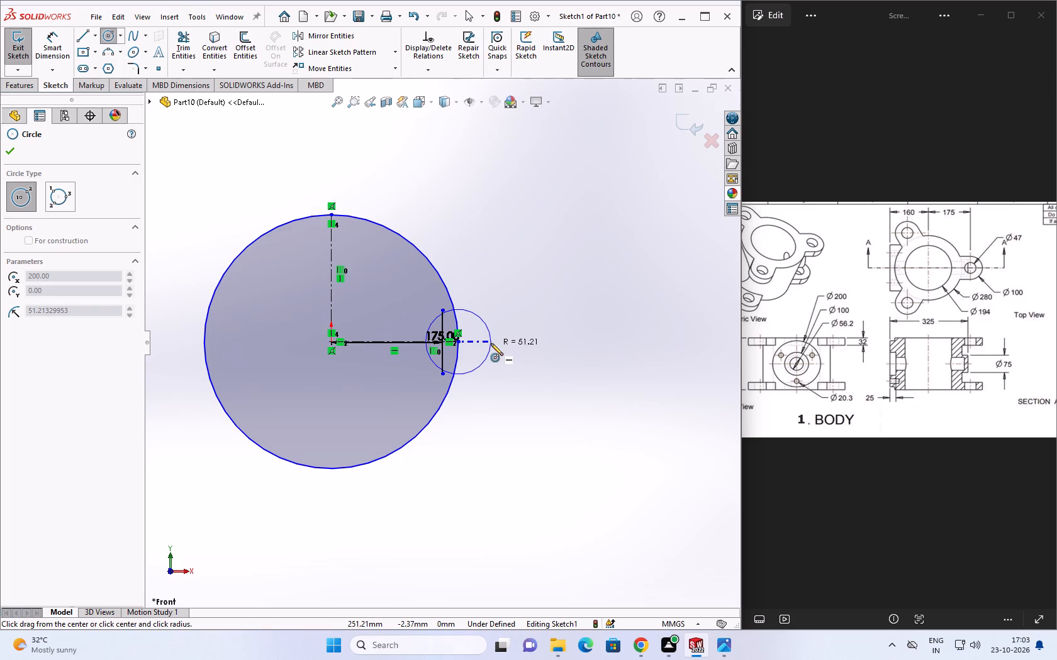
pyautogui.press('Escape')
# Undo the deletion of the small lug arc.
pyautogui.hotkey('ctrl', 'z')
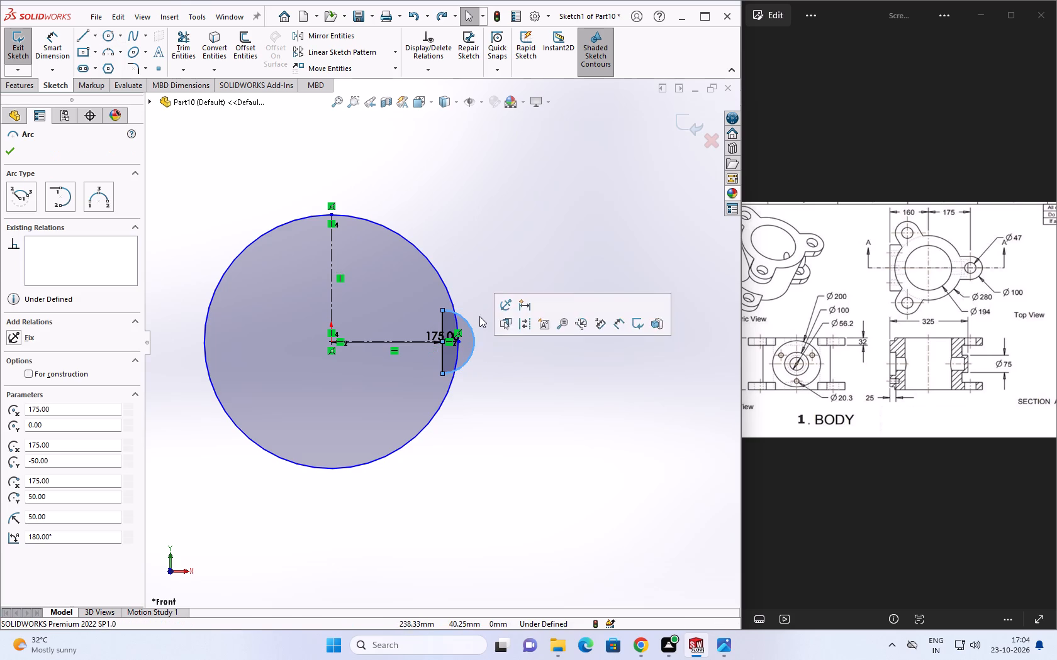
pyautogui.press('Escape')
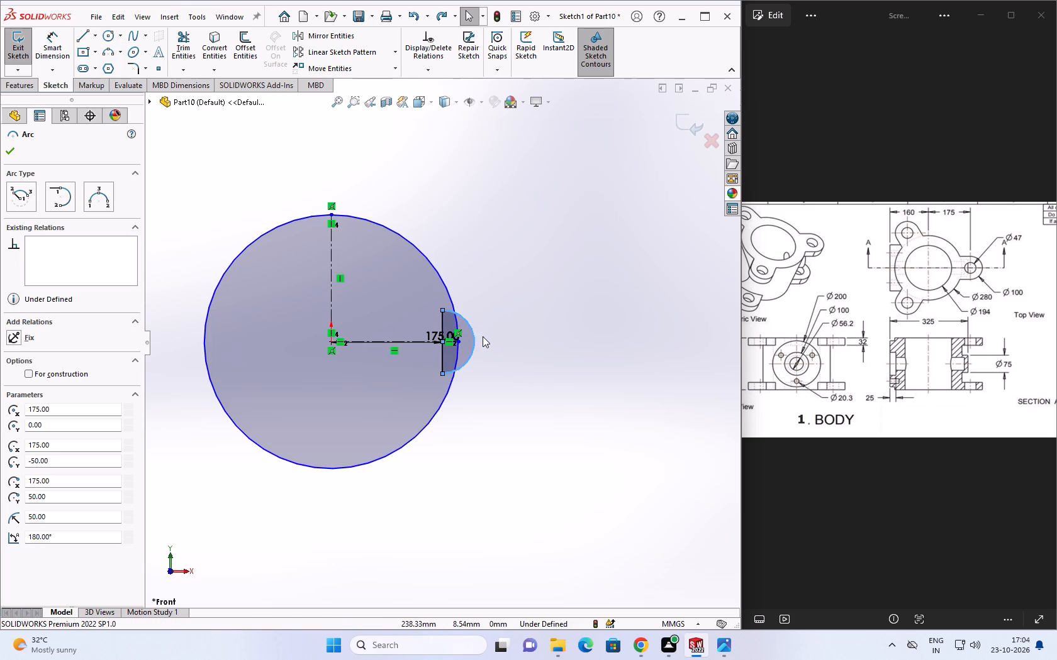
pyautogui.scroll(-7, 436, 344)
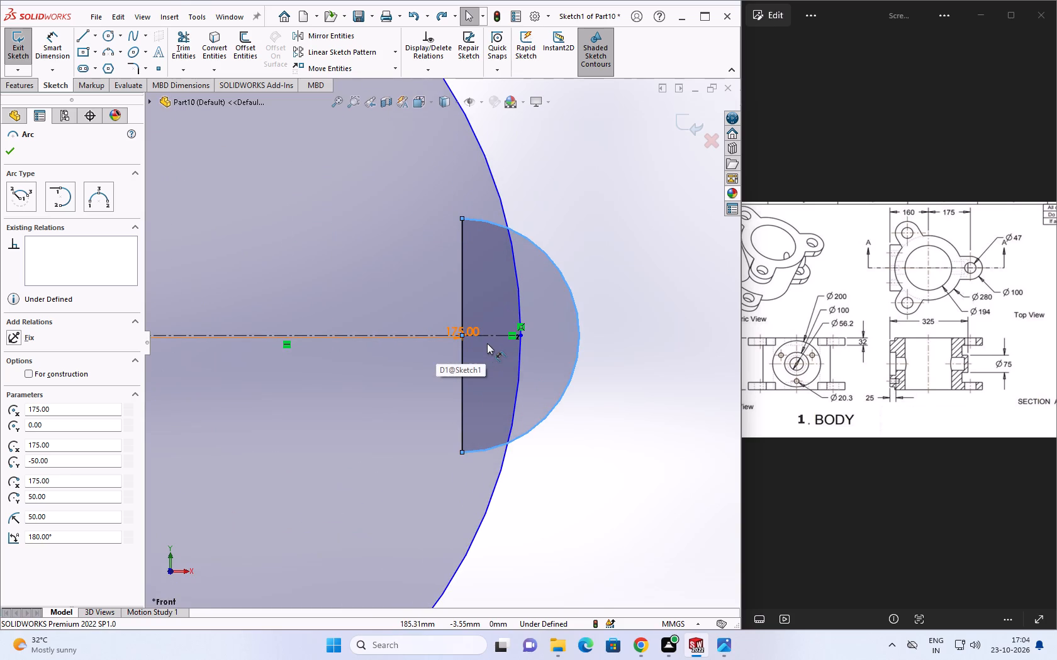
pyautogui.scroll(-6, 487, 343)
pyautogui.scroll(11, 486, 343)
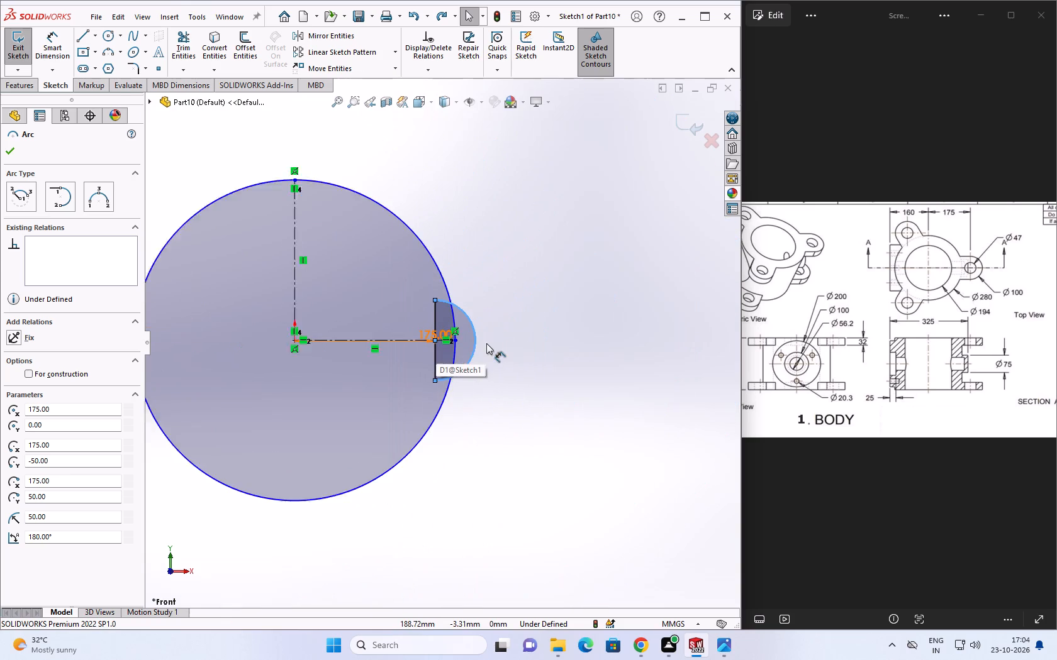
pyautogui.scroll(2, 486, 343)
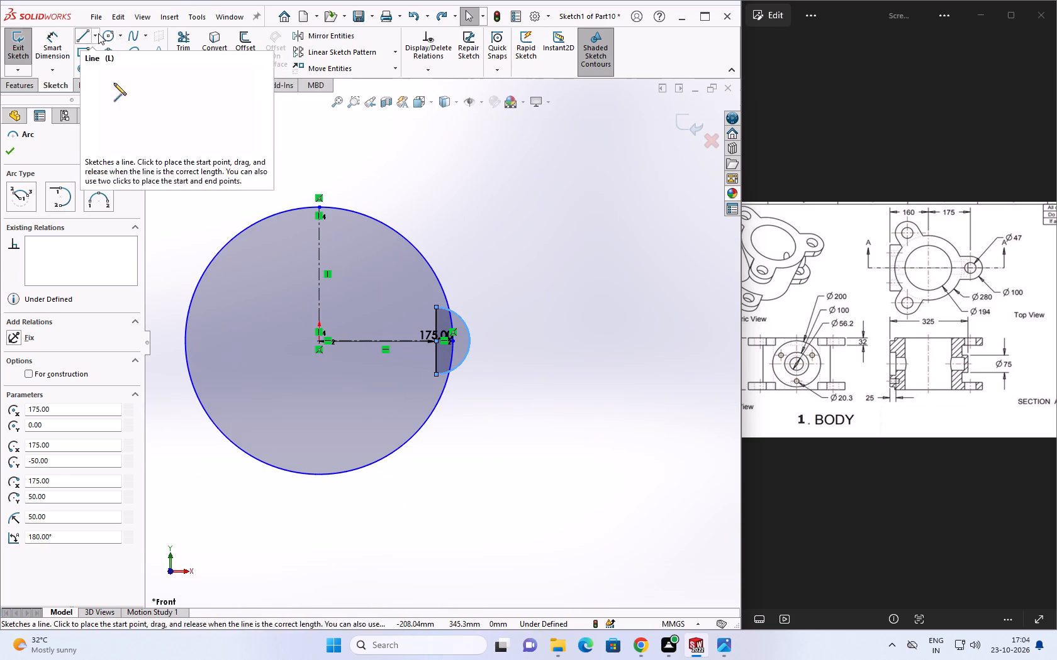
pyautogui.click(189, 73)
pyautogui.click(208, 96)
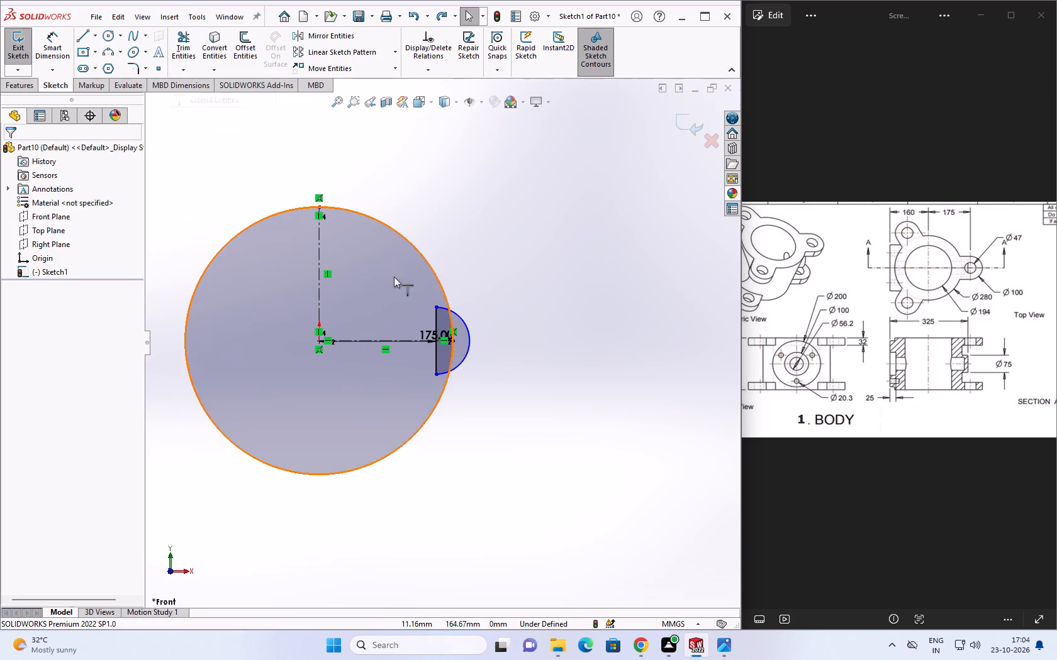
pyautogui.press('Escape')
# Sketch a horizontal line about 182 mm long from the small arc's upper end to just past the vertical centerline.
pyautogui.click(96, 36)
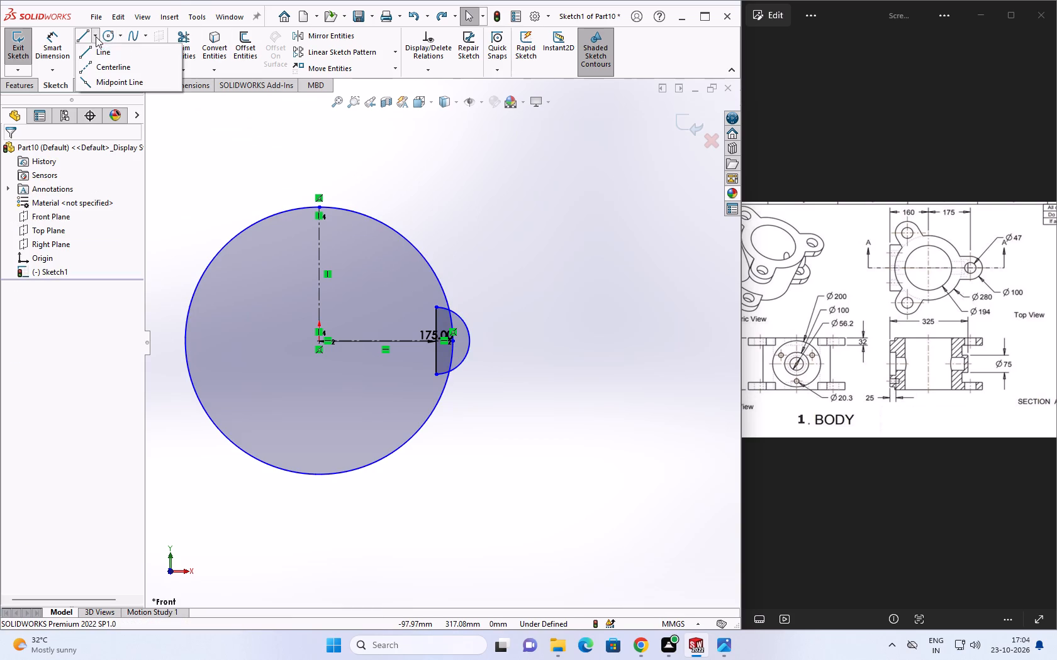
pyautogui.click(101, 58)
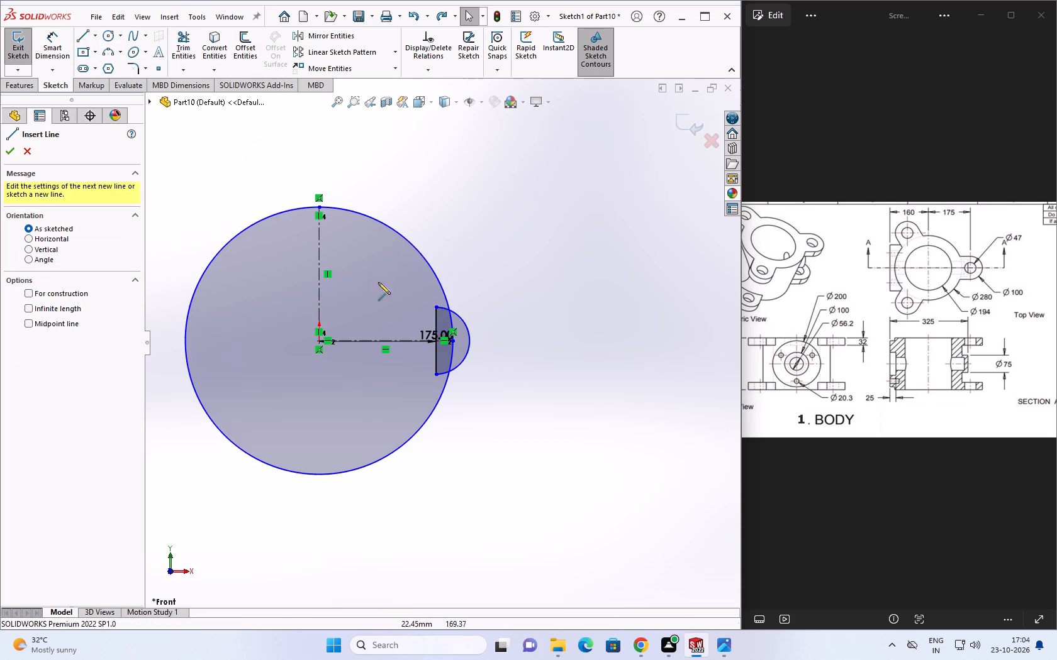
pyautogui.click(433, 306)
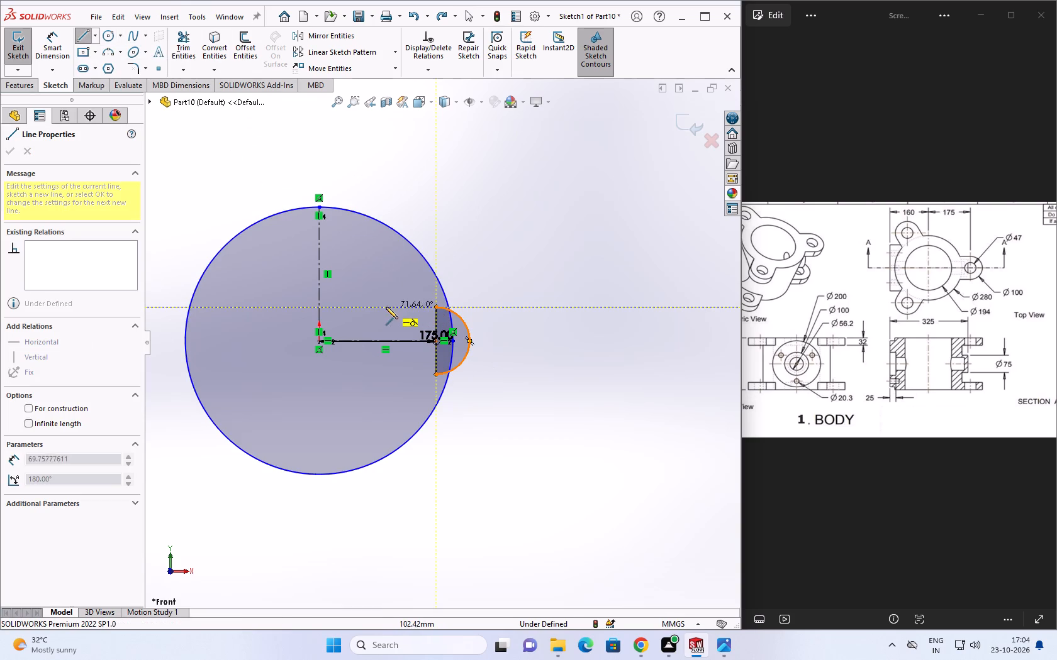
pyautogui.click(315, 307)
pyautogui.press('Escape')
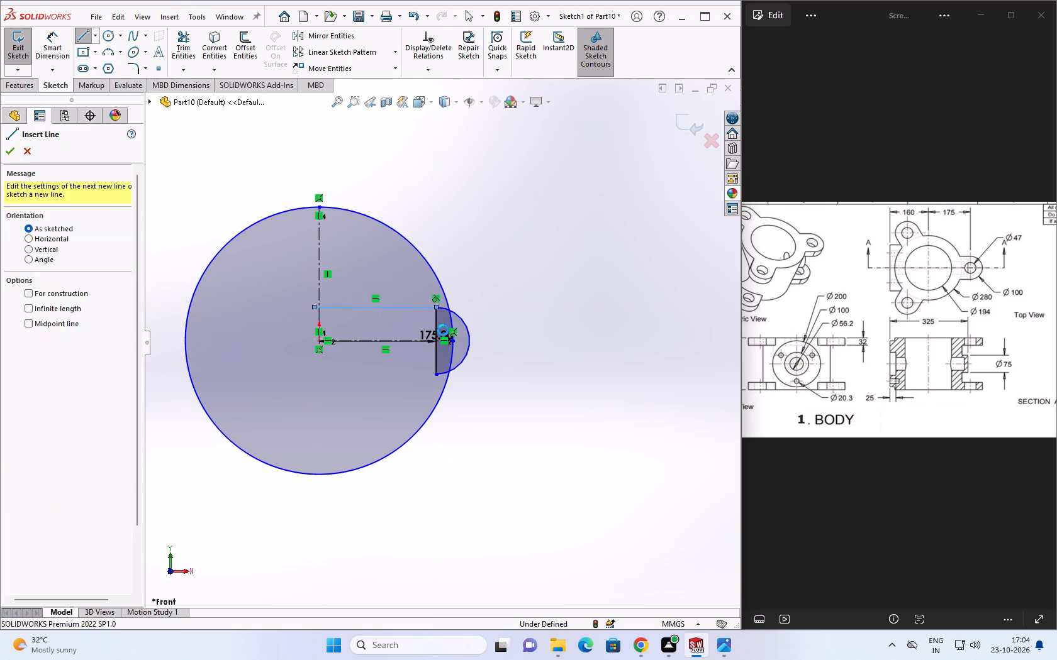
# Delete the small lug arc, the offset vertical line and the horizontal line from the sketch.
pyautogui.scroll(-1, 462, 329)
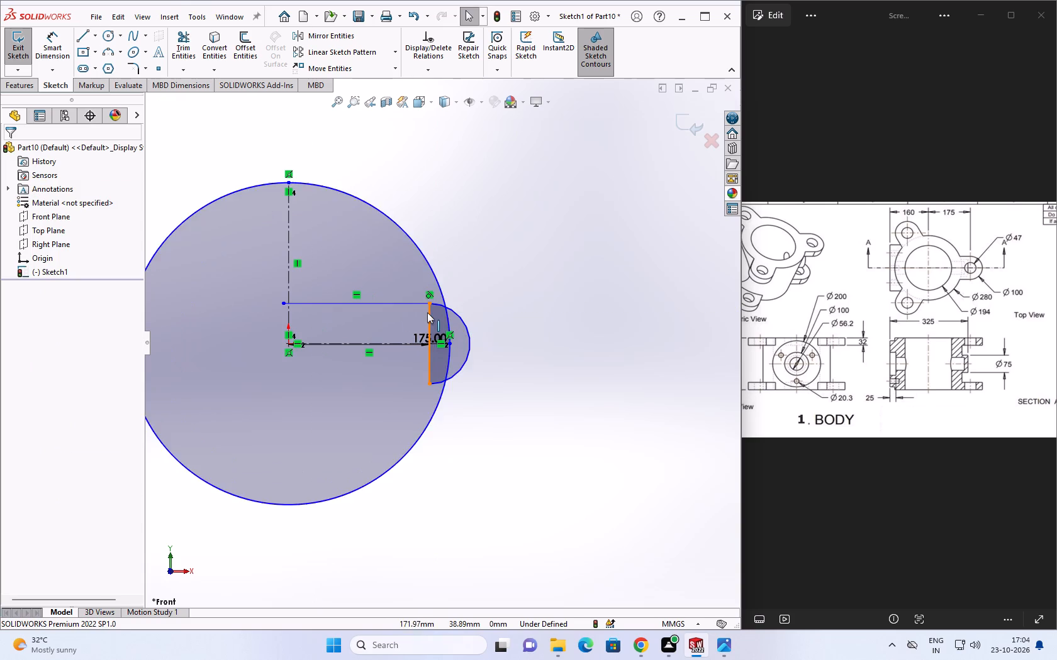
pyautogui.press('Escape')
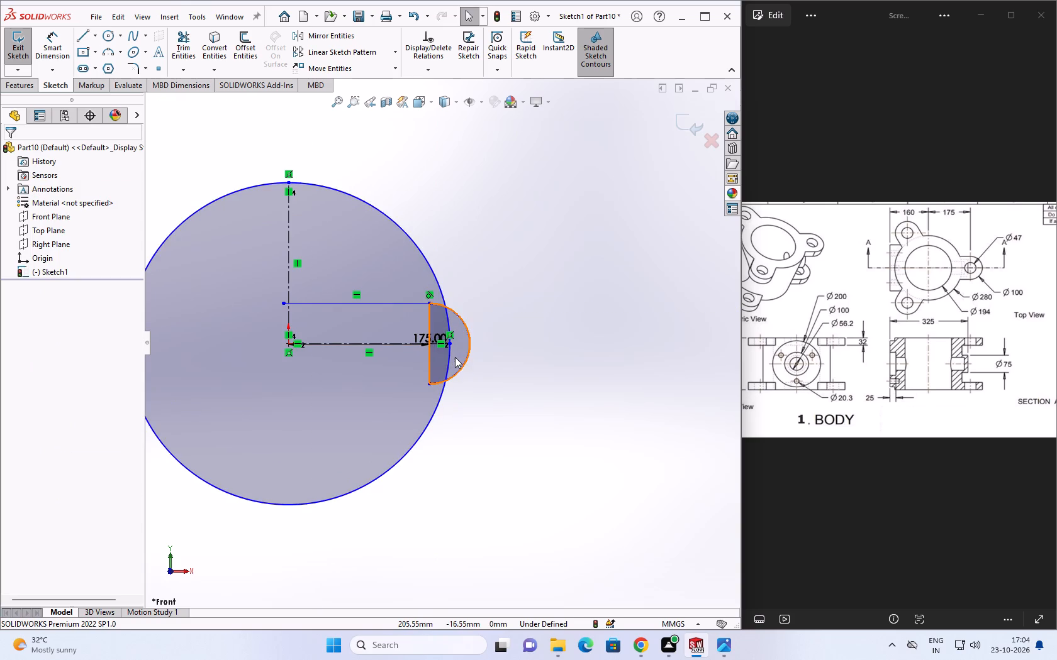
pyautogui.click(468, 366)
pyautogui.click(462, 357)
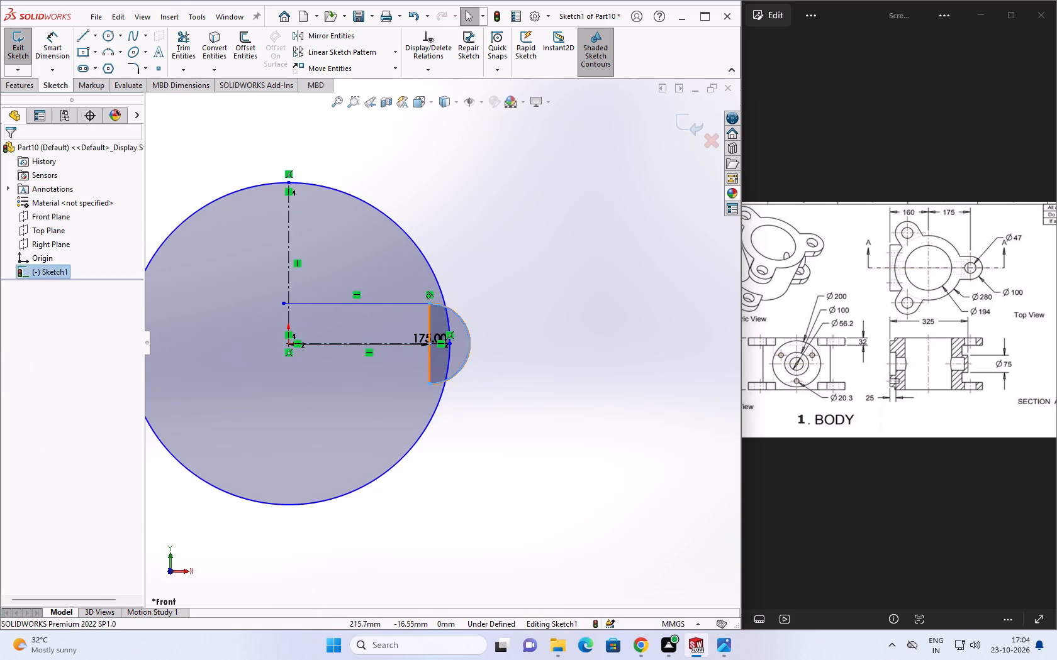
pyautogui.press('Delete')
pyautogui.click(403, 305)
pyautogui.press('Delete')
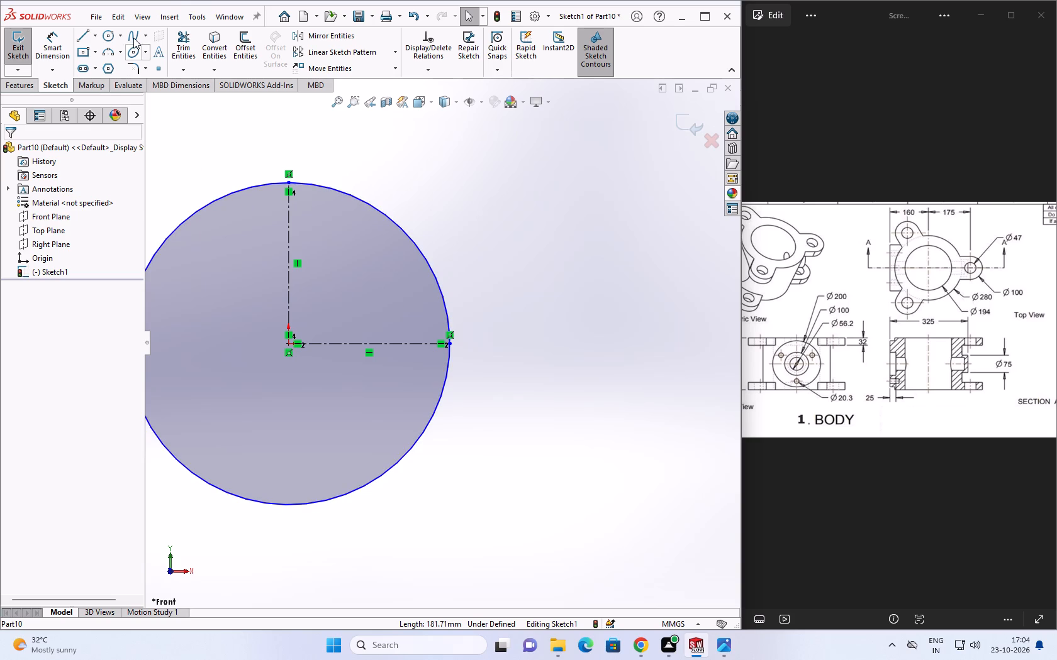
# Sketch a circle centred on the origin with a radius of 280/2 mm.
pyautogui.click(109, 35)
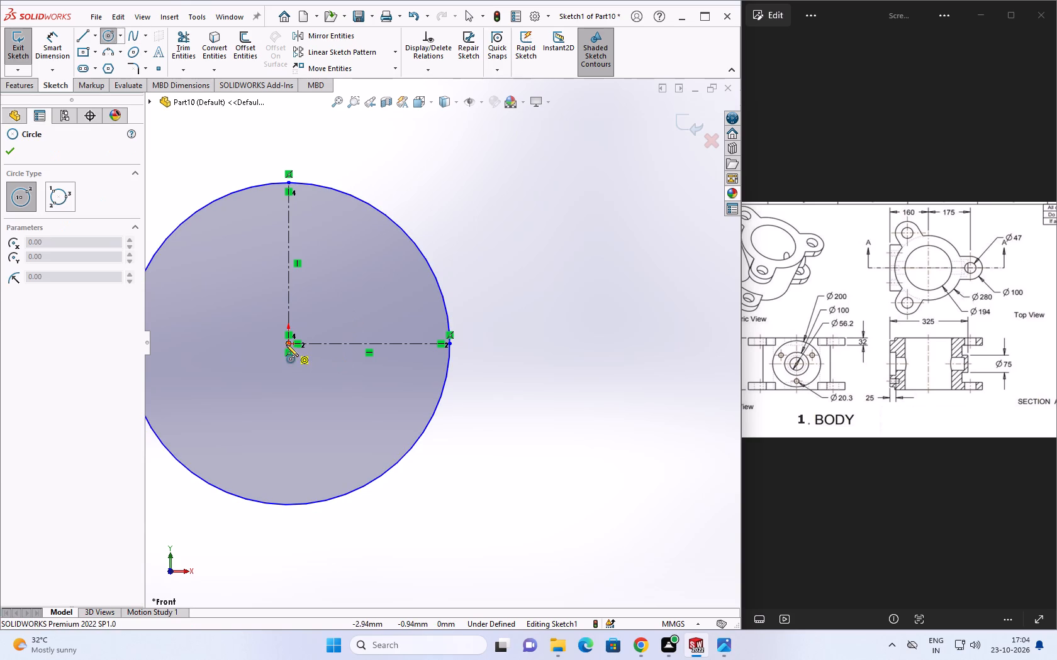
pyautogui.click(286, 344)
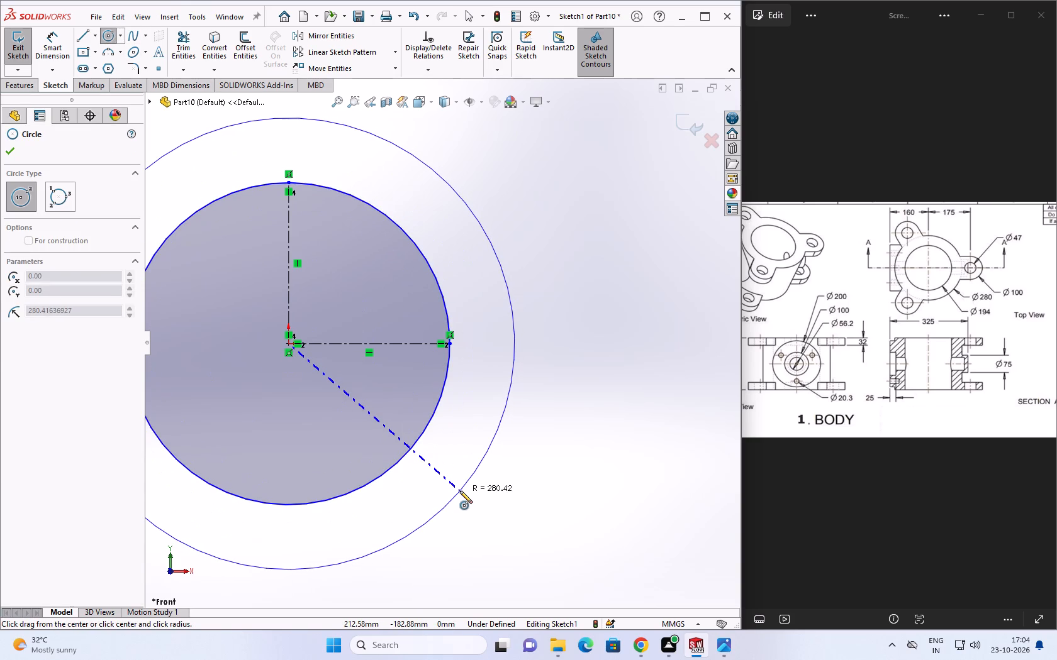
pyautogui.click(460, 491)
pyautogui.write('280/2')
pyautogui.press('Return')
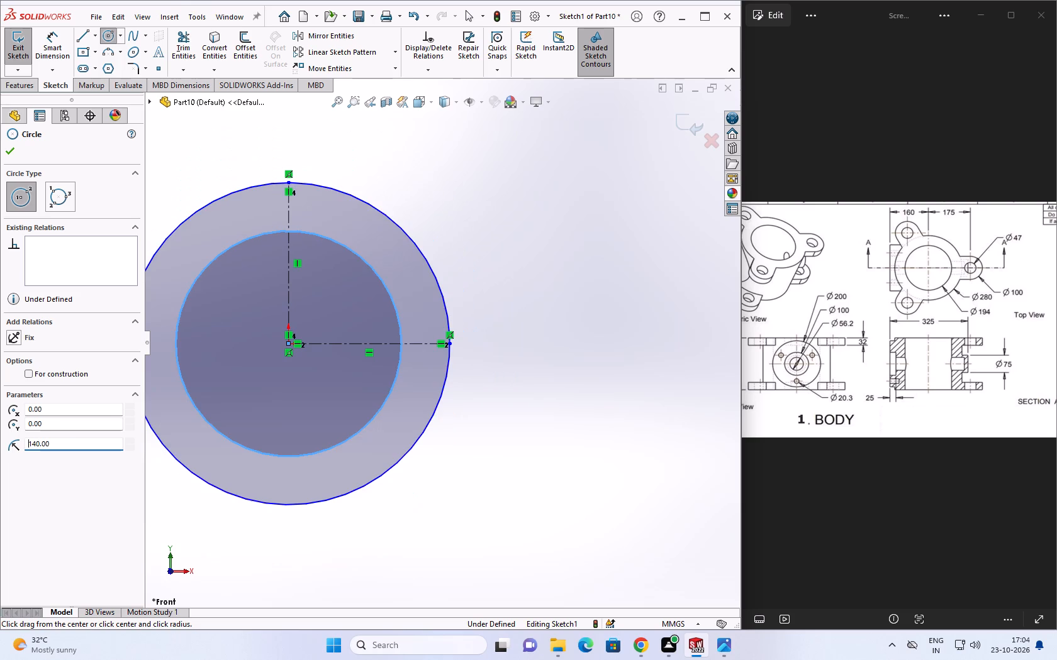
pyautogui.press('Escape')
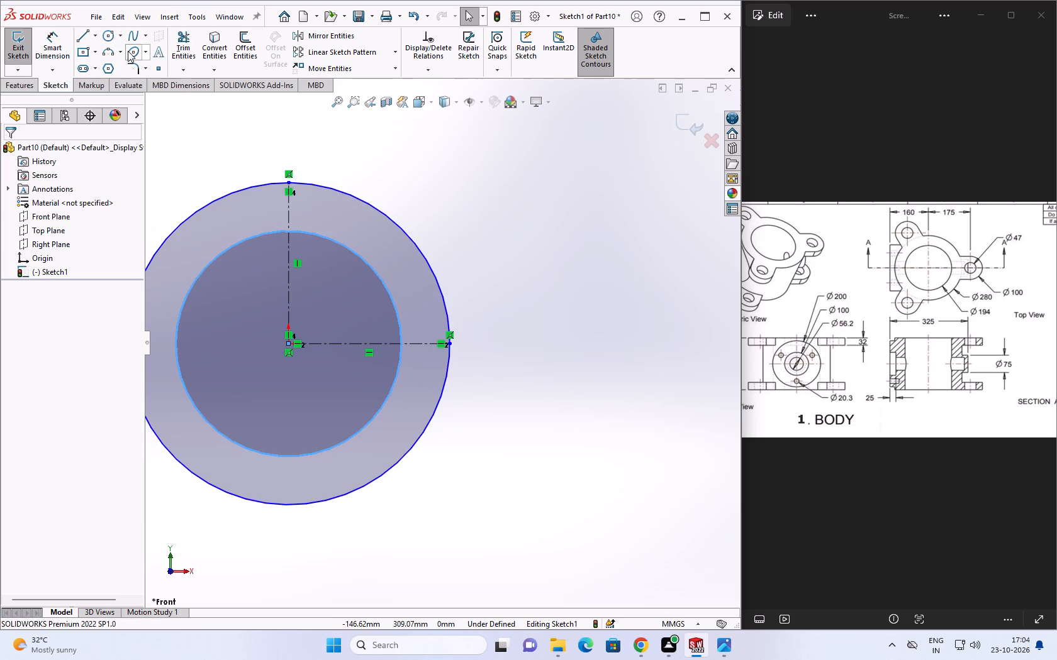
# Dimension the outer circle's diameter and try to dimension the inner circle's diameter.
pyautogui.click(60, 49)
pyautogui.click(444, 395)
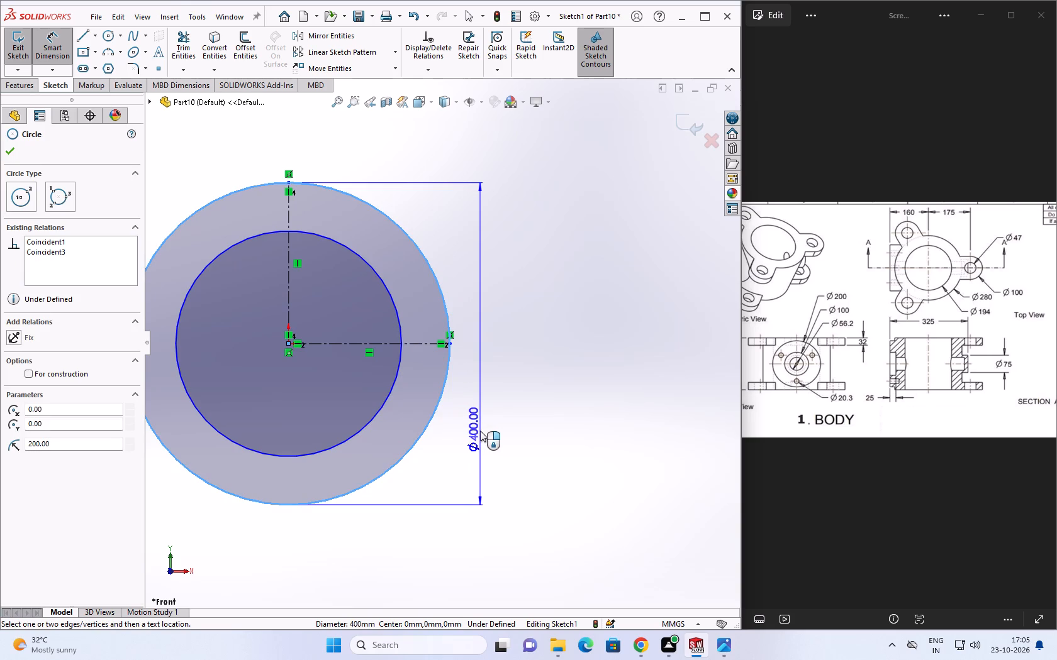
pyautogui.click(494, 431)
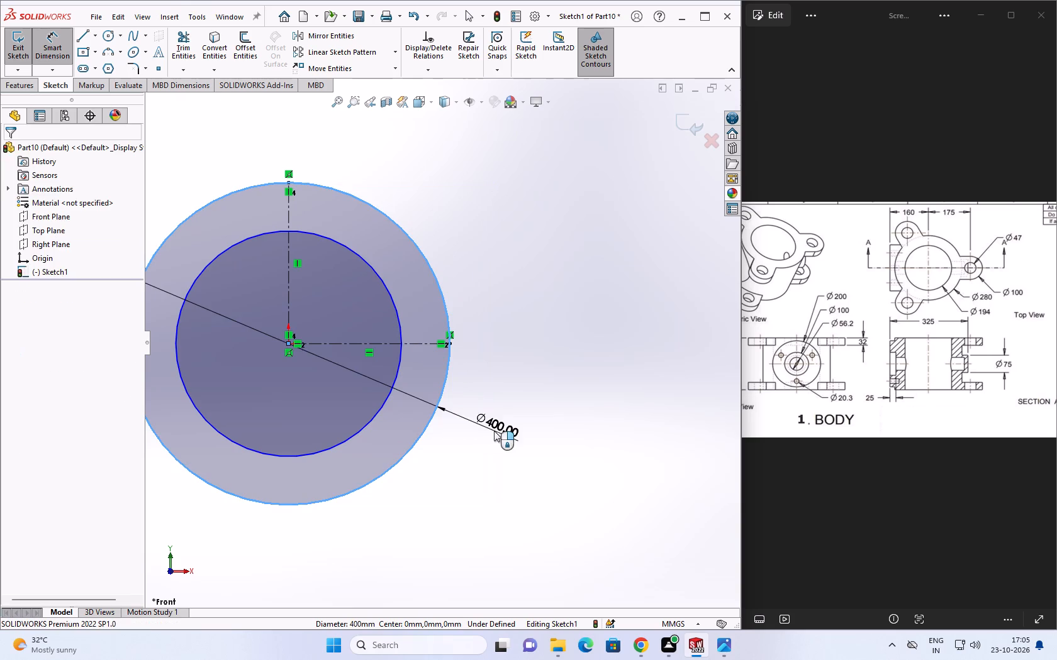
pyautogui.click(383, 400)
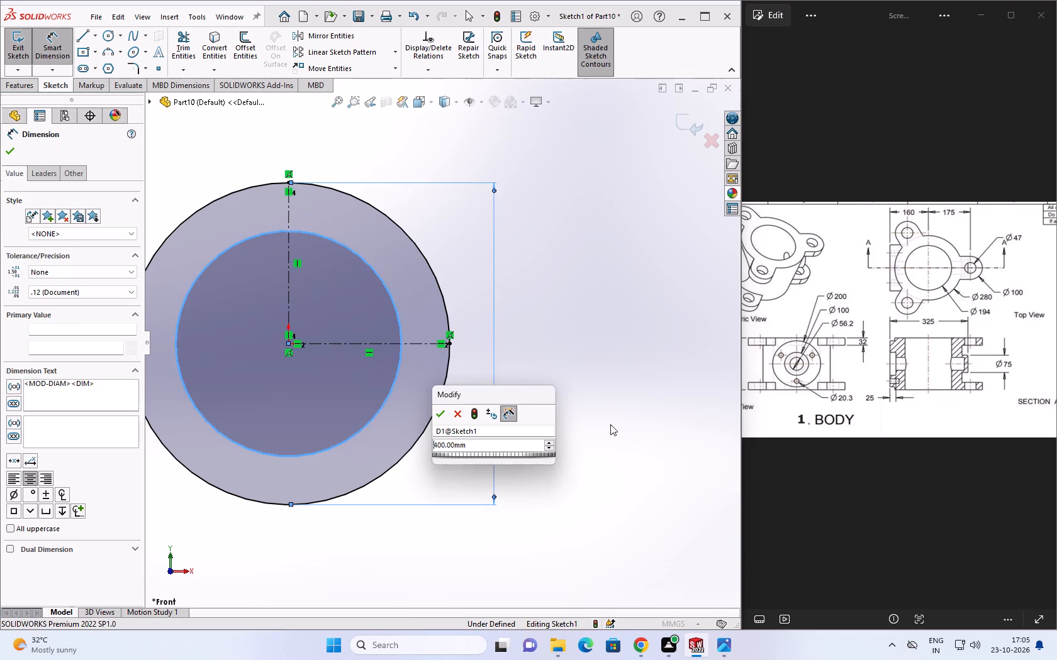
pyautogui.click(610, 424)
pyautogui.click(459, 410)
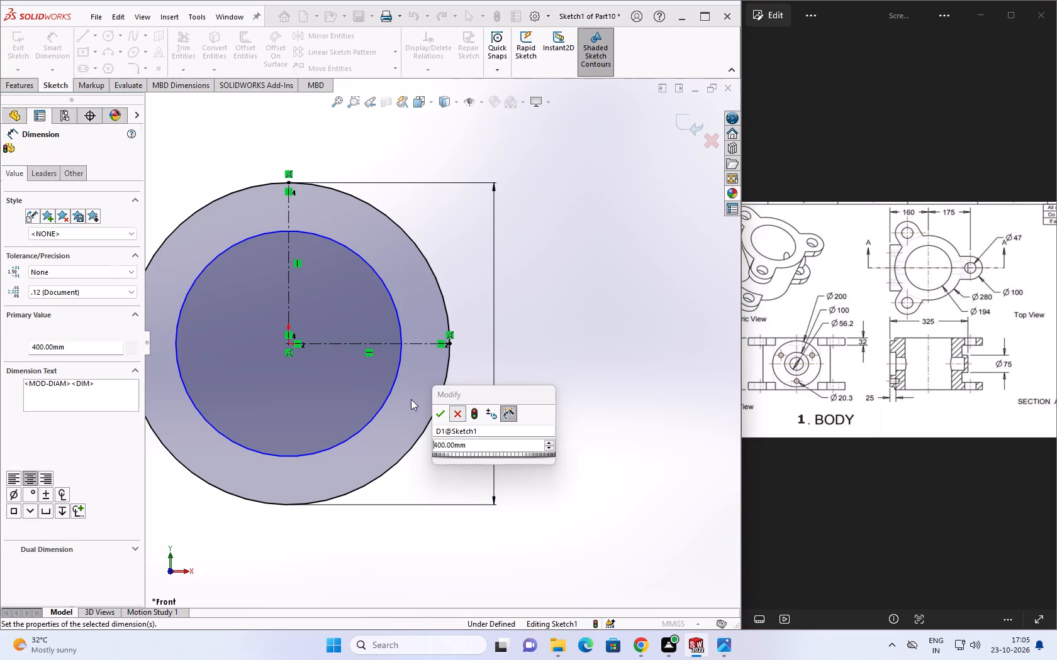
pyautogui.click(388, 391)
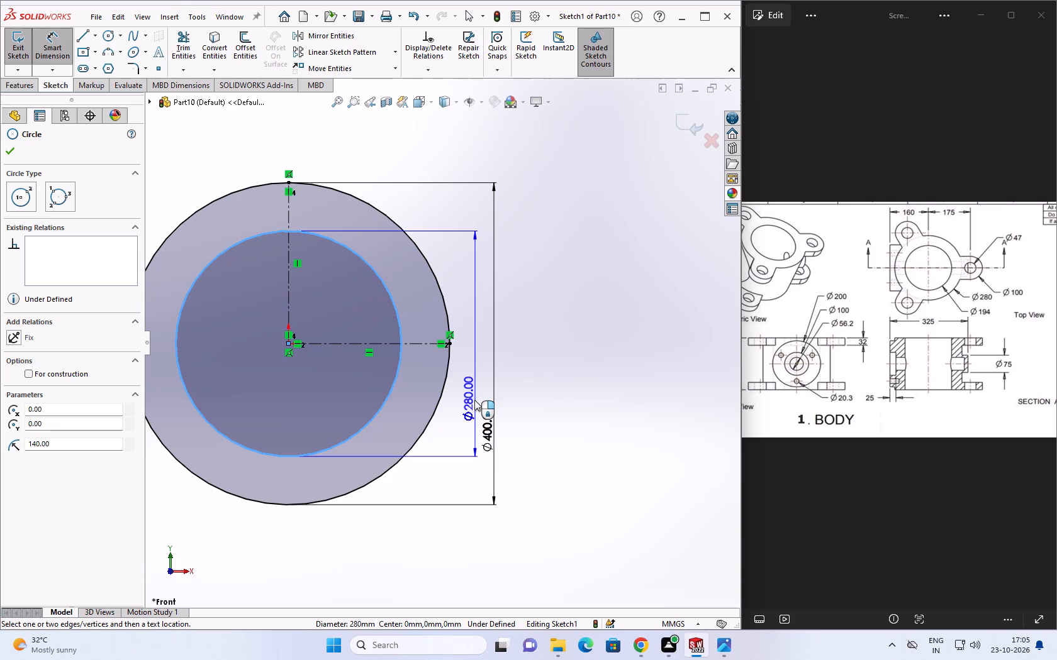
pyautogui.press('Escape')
# Delete the large outer circle, leaving the inner circle and the centerlines.
pyautogui.click(443, 400)
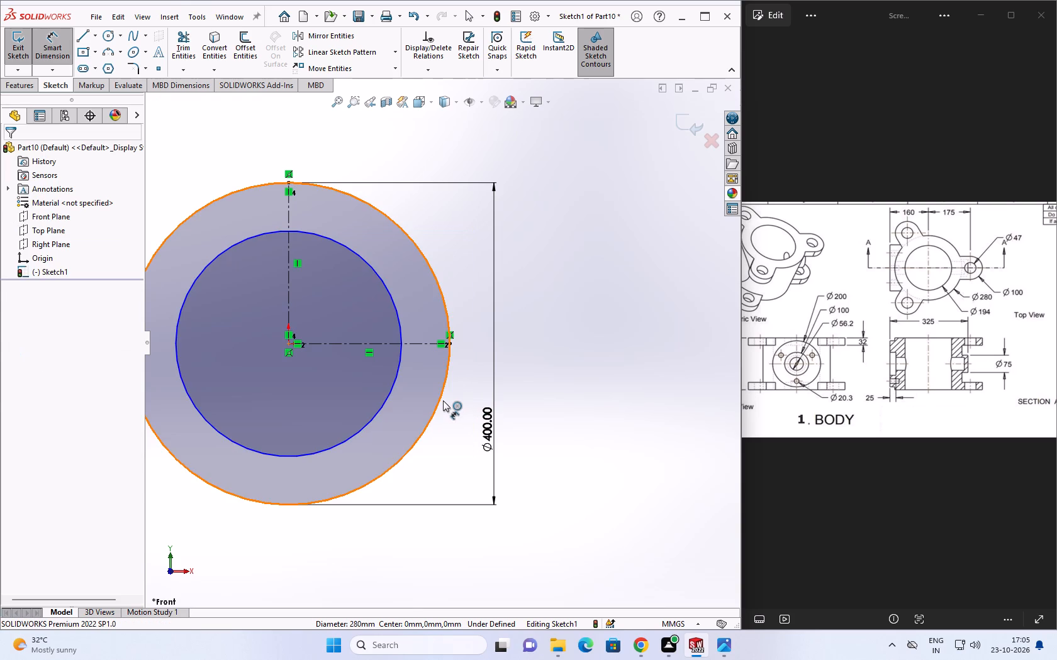
pyautogui.press('Delete')
pyautogui.click(313, 325)
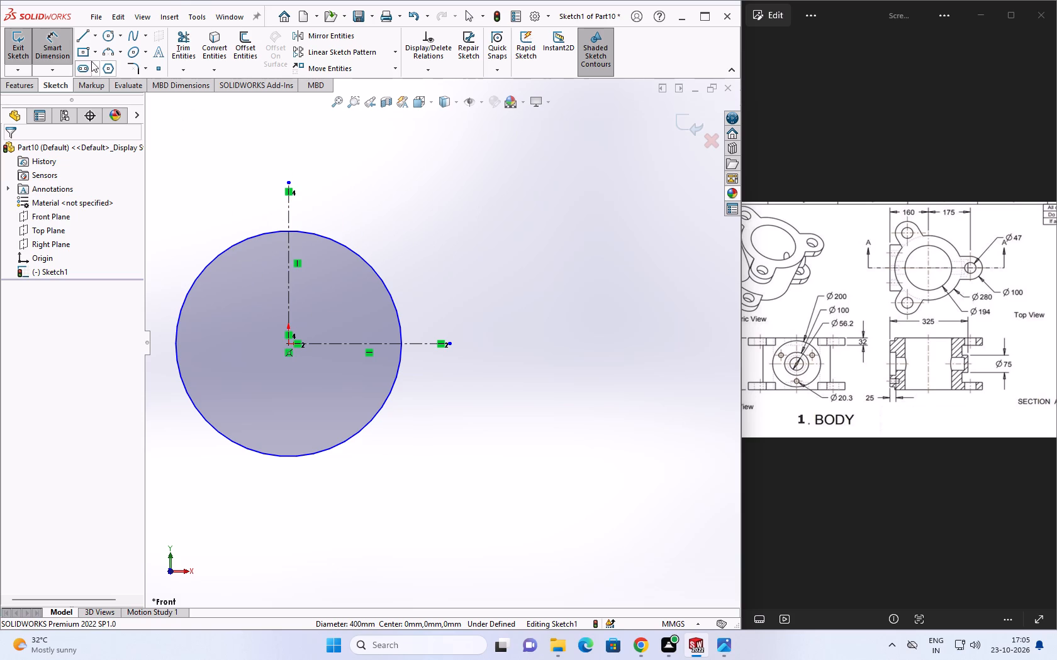
# Offset the vertical centerline 175 mm toward the lug side, with the offset dimension added.
pyautogui.click(235, 48)
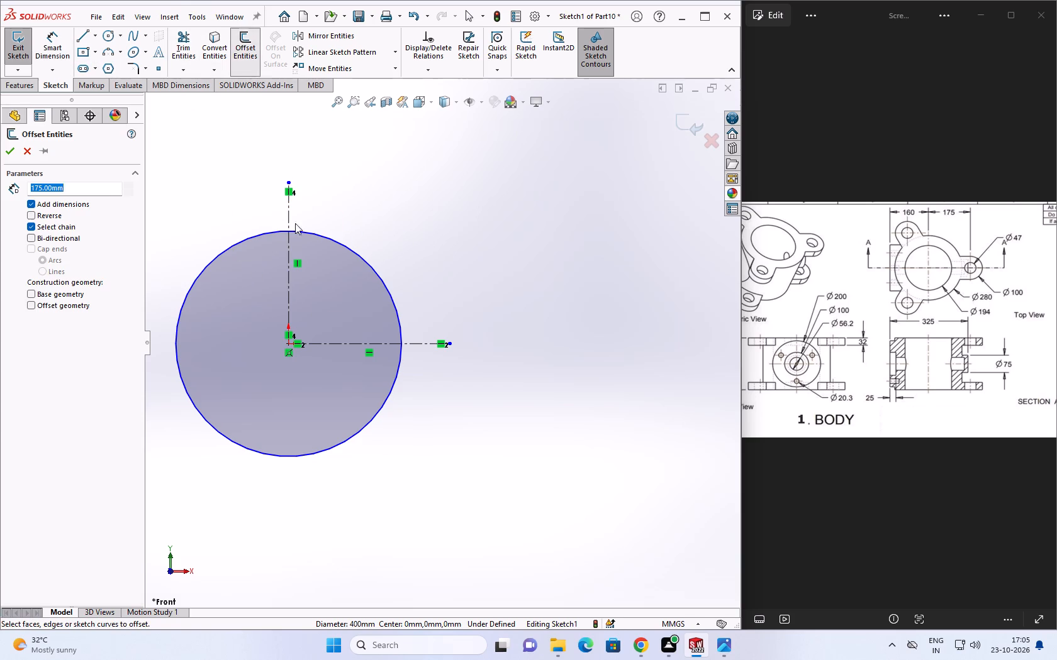
pyautogui.click(284, 210)
pyautogui.click(288, 212)
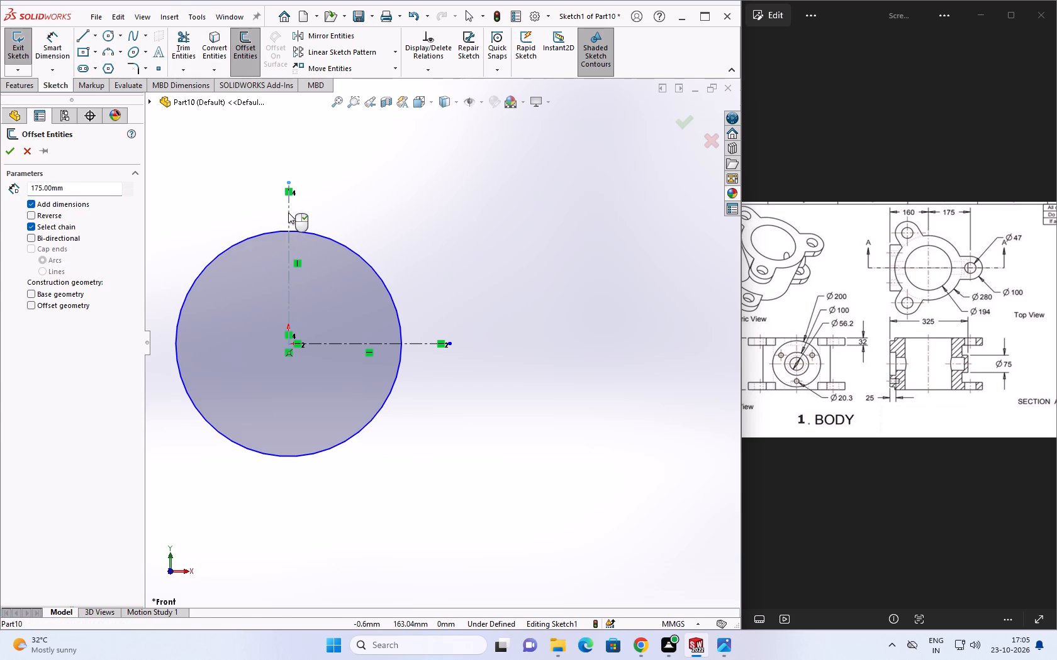
pyautogui.click(9, 147)
# Sketch a circle of 50 mm radius centred where the offset line meets the horizontal centerline.
pyautogui.click(107, 34)
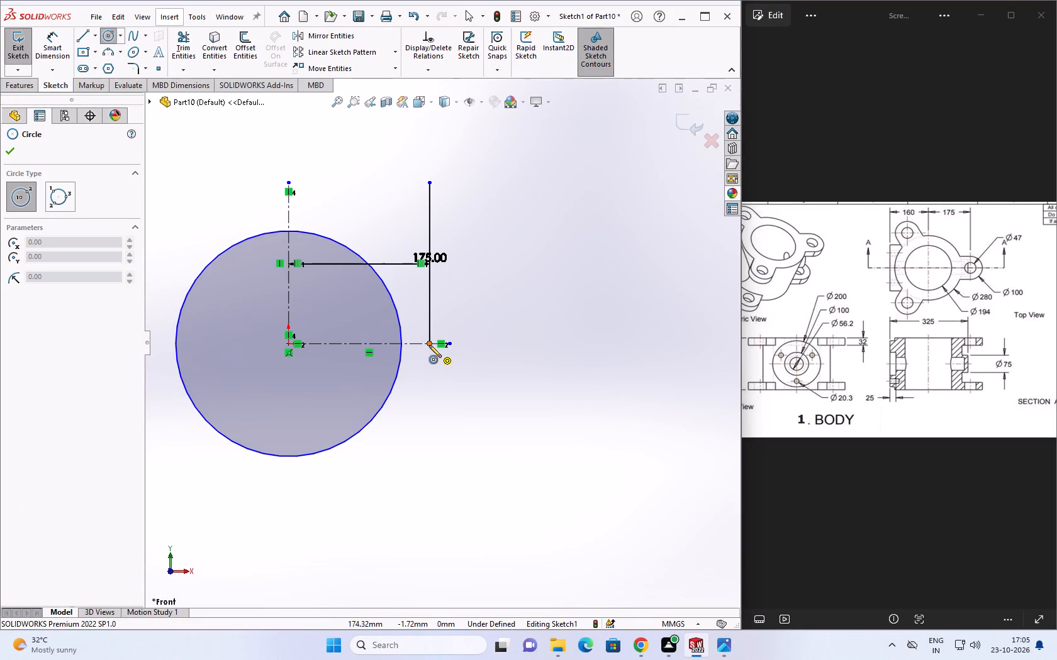
pyautogui.click(432, 344)
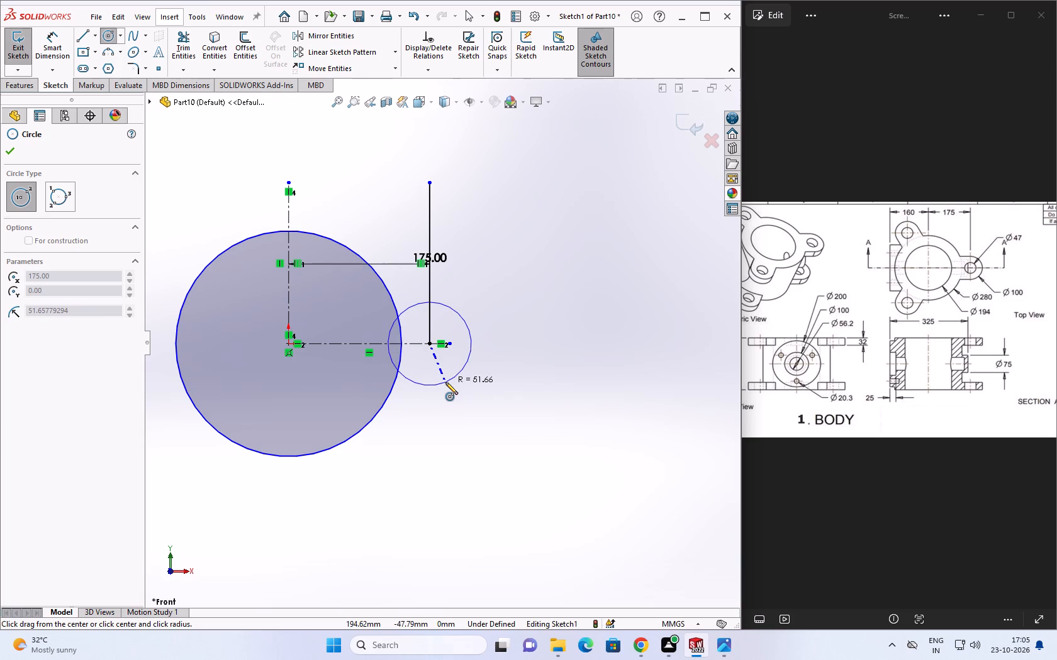
pyautogui.click(445, 382)
pyautogui.write('50')
pyautogui.press('Return')
pyautogui.press('Escape')
pyautogui.press('Escape')
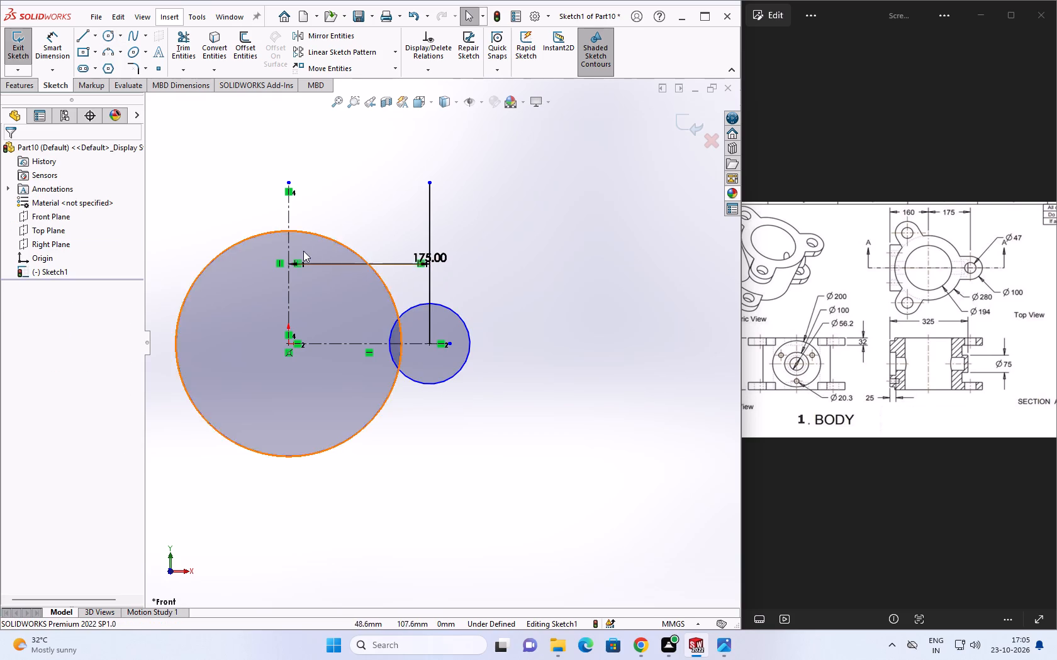
# Sketch a horizontal line from the top of the small lug circle into the large circle.
pyautogui.click(87, 40)
pyautogui.click(432, 302)
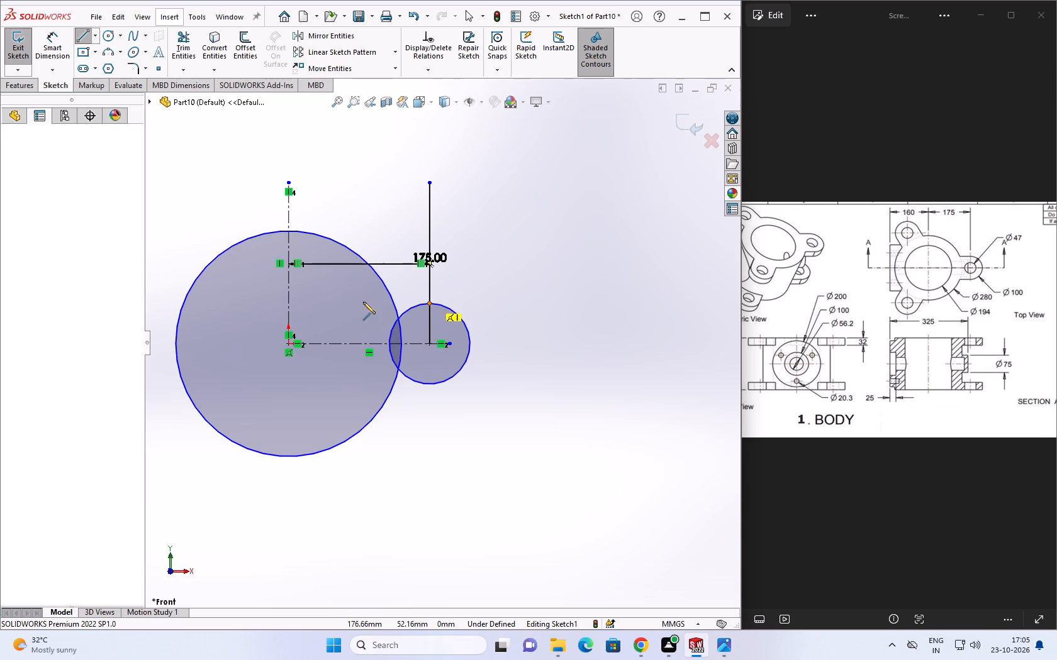
pyautogui.scroll(1, 353, 307)
pyautogui.click(362, 309)
pyautogui.press('Escape')
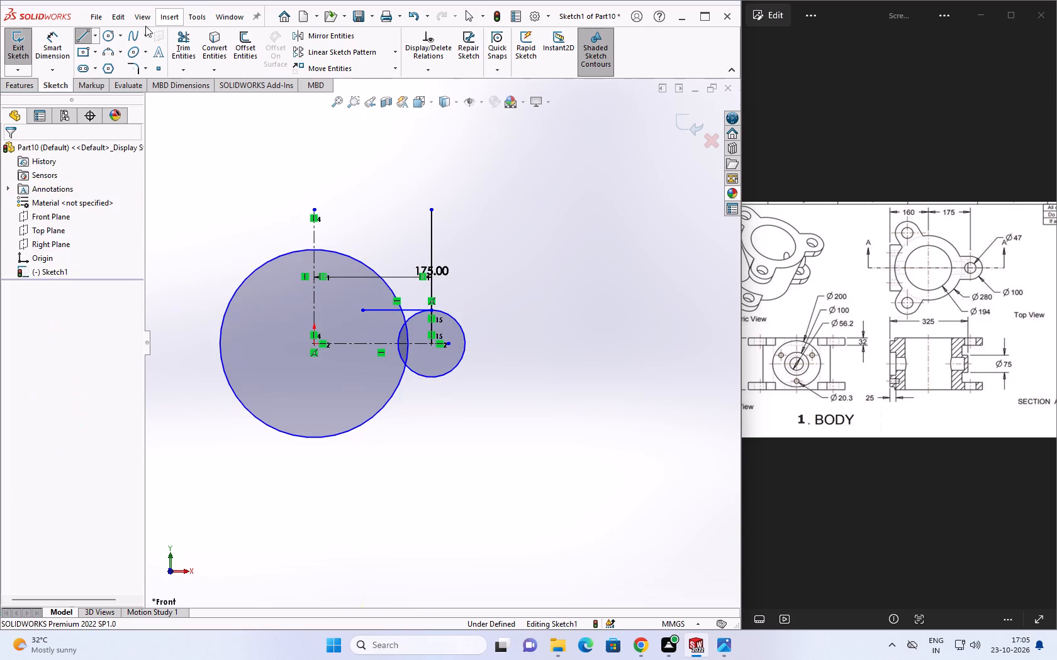
# Trim the horizontal line inside the large circle and the overlapping circle arcs above the horizontal centerline.
pyautogui.click(182, 49)
pyautogui.scroll(-4, 431, 345)
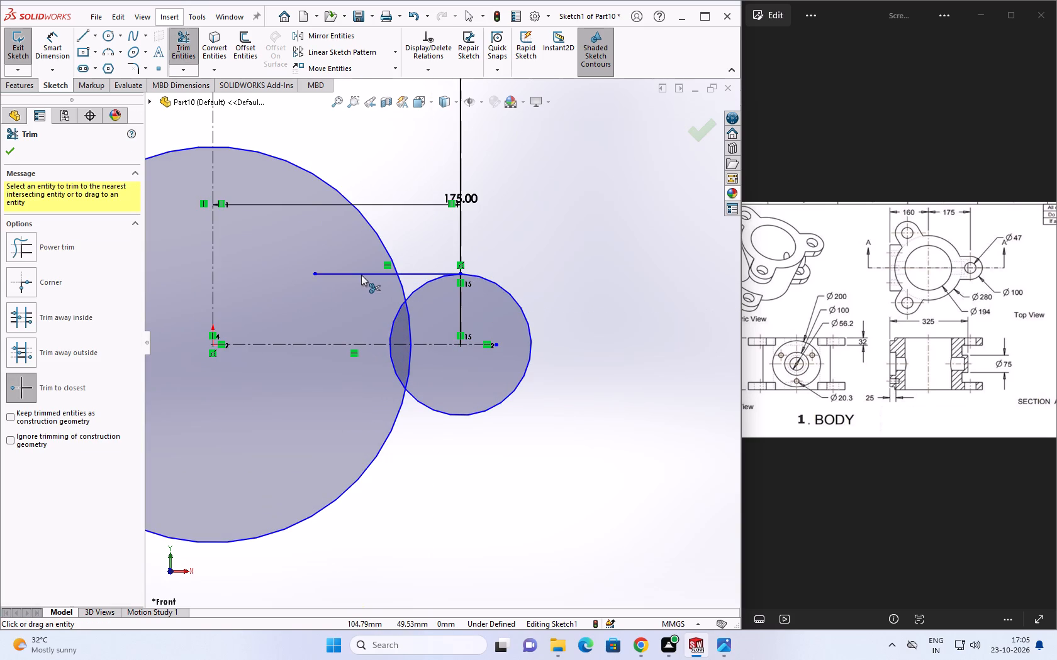
pyautogui.click(361, 275)
pyautogui.click(396, 319)
pyautogui.click(409, 321)
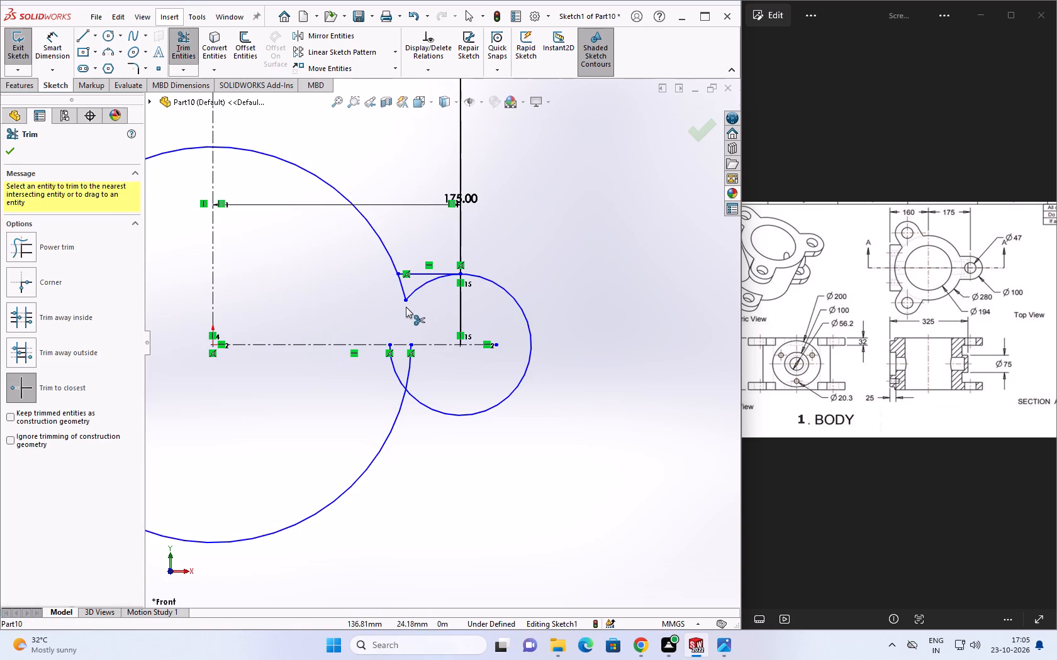
pyautogui.click(405, 297)
pyautogui.click(413, 293)
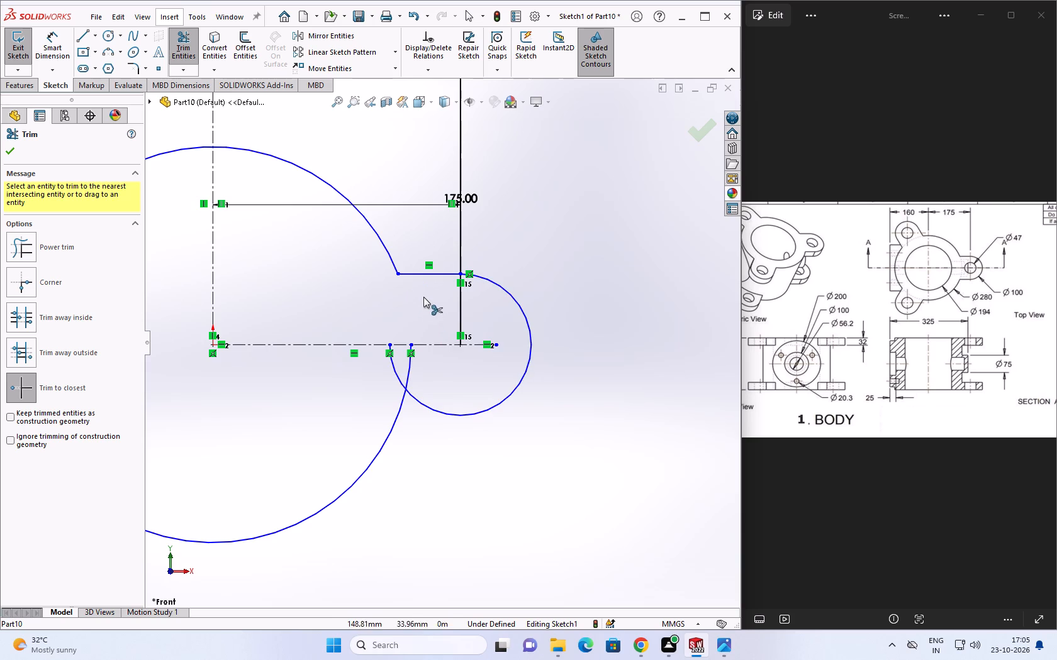
pyautogui.press('Escape')
pyautogui.press('Escape')
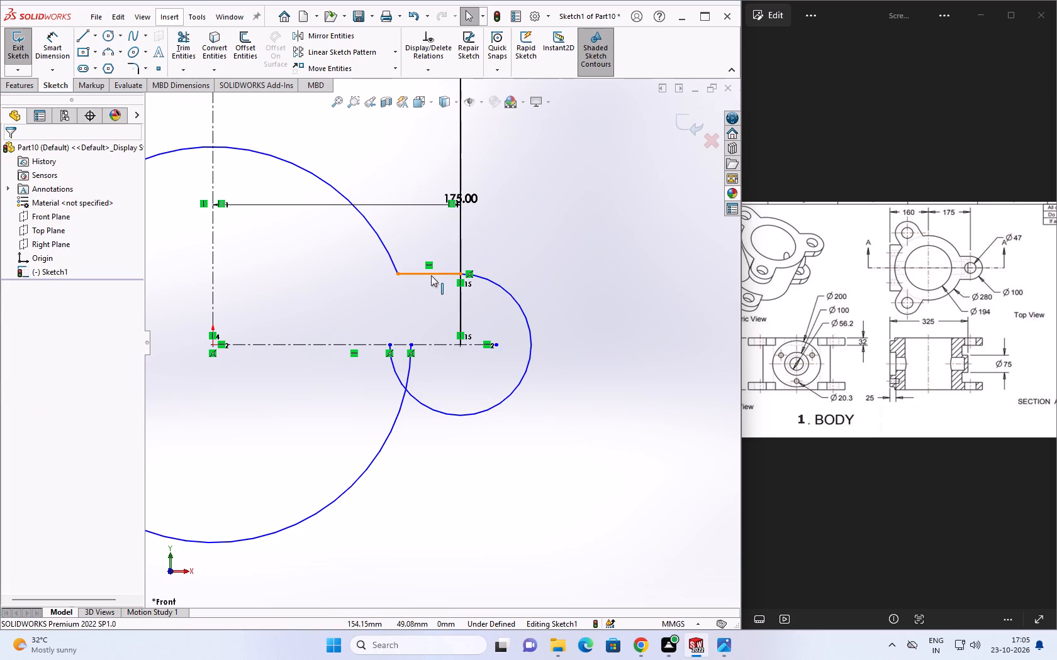
# Mirror the lug's upper horizontal line about the horizontal centerline, keeping the original.
pyautogui.click(431, 274)
pyautogui.click(349, 39)
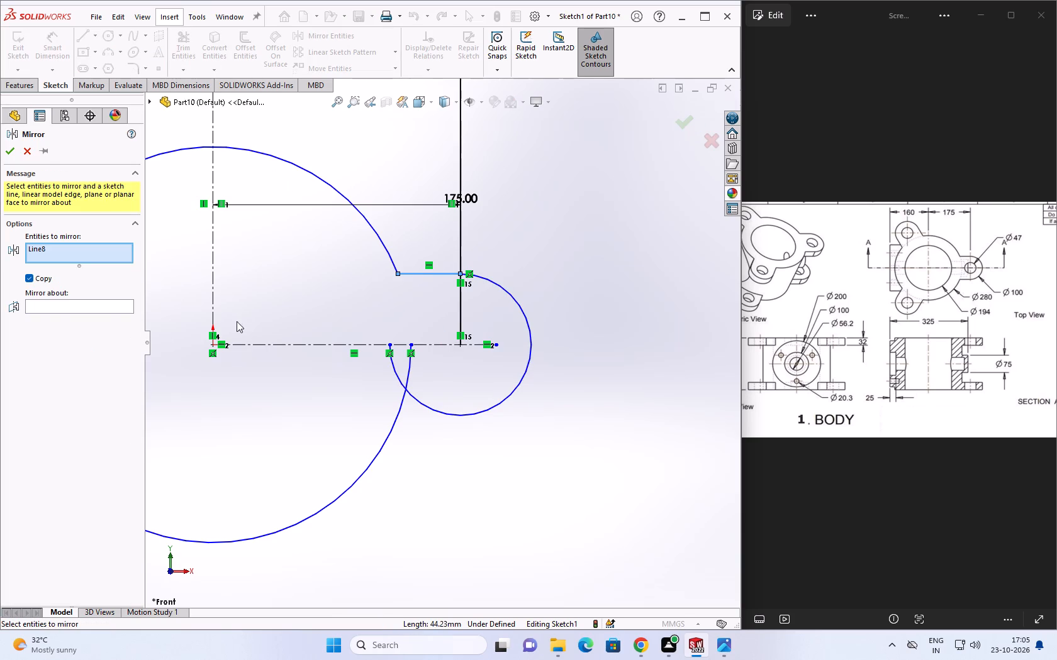
pyautogui.click(48, 300)
pyautogui.click(60, 310)
pyautogui.moveTo(65, 309); pyautogui.dragTo(76, 307)
pyautogui.click(87, 306)
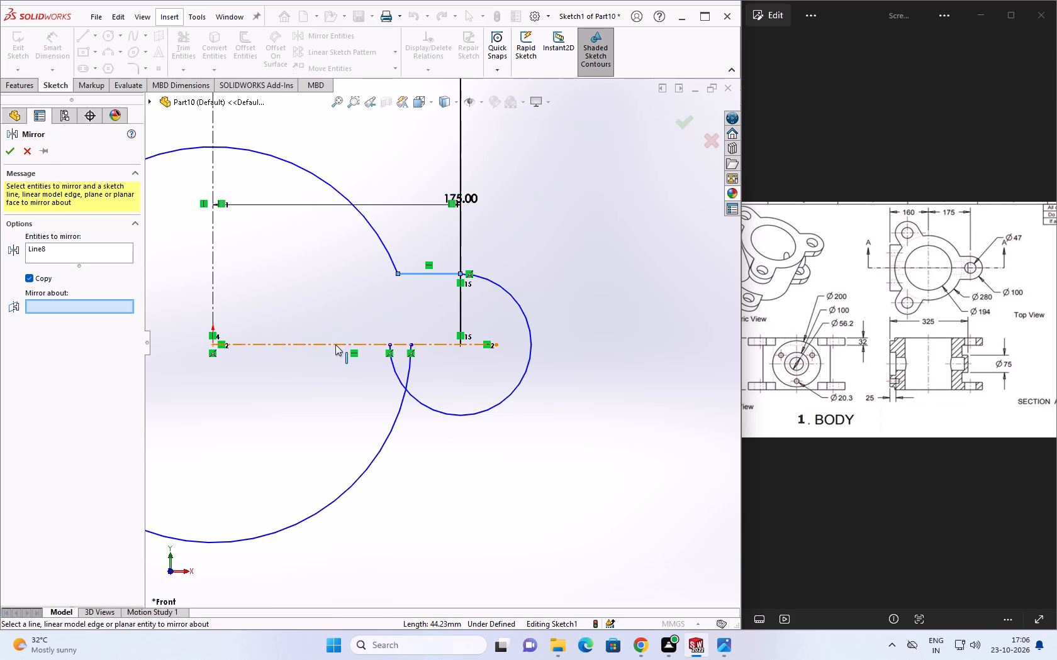
pyautogui.click(335, 344)
pyautogui.click(9, 152)
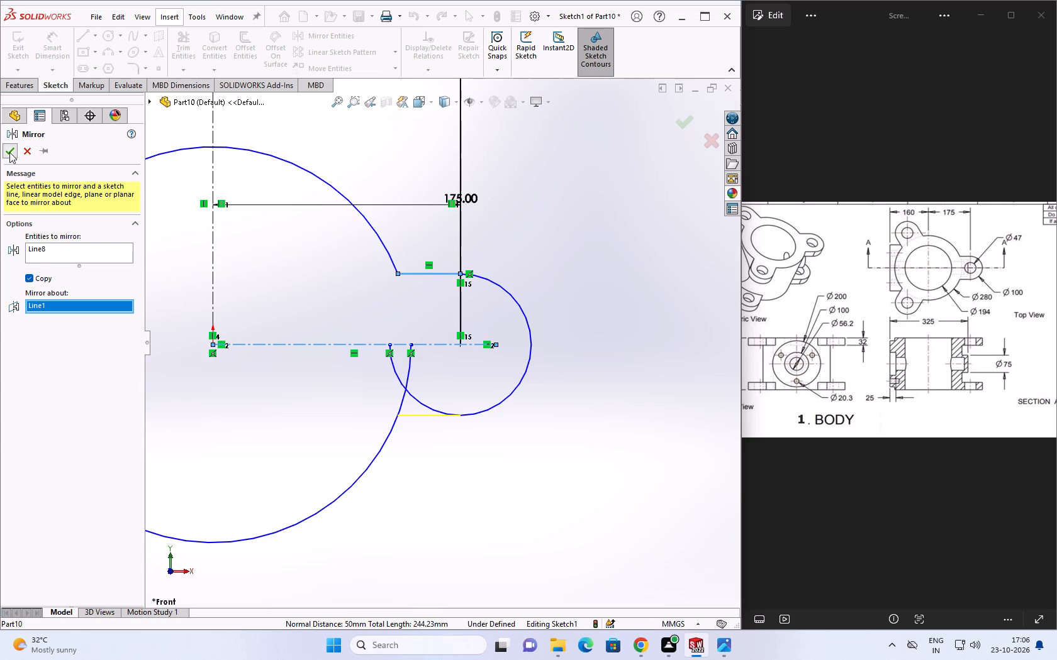
# Trim the overlapping arcs of both circles below the horizontal centerline to leave one closed lug outline.
pyautogui.click(192, 52)
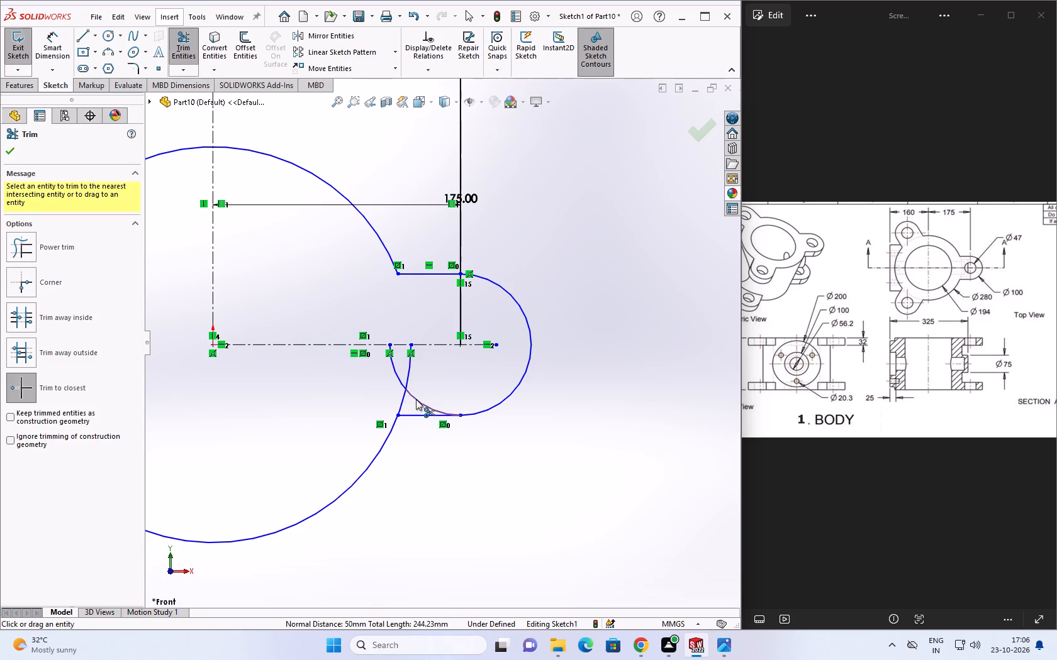
pyautogui.click(416, 399)
pyautogui.click(405, 399)
pyautogui.click(400, 377)
pyautogui.click(406, 375)
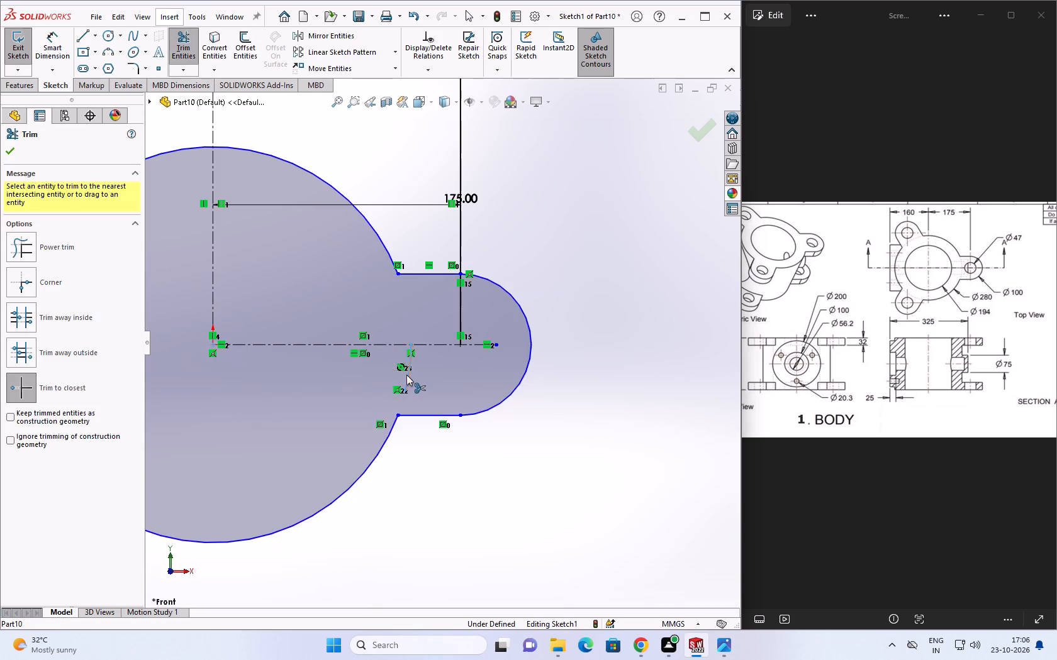
pyautogui.press('Escape')
pyautogui.press('Escape')
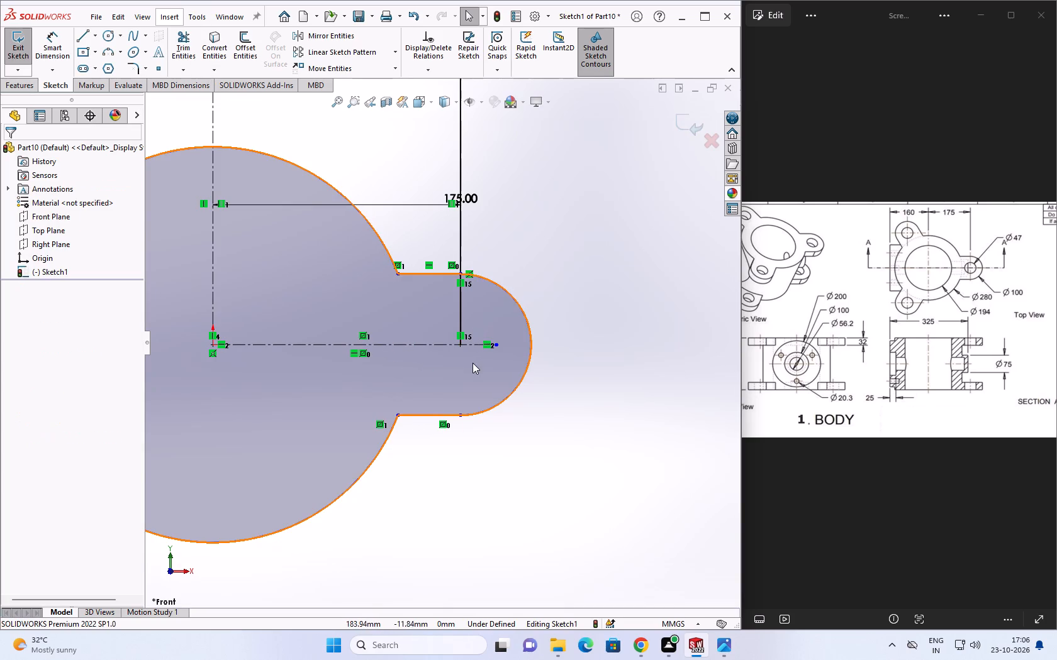
# Circular-pattern the lug's two lines and end arc about the origin with 3 equally spaced instances over 360 degrees.
pyautogui.scroll(5, 472, 363)
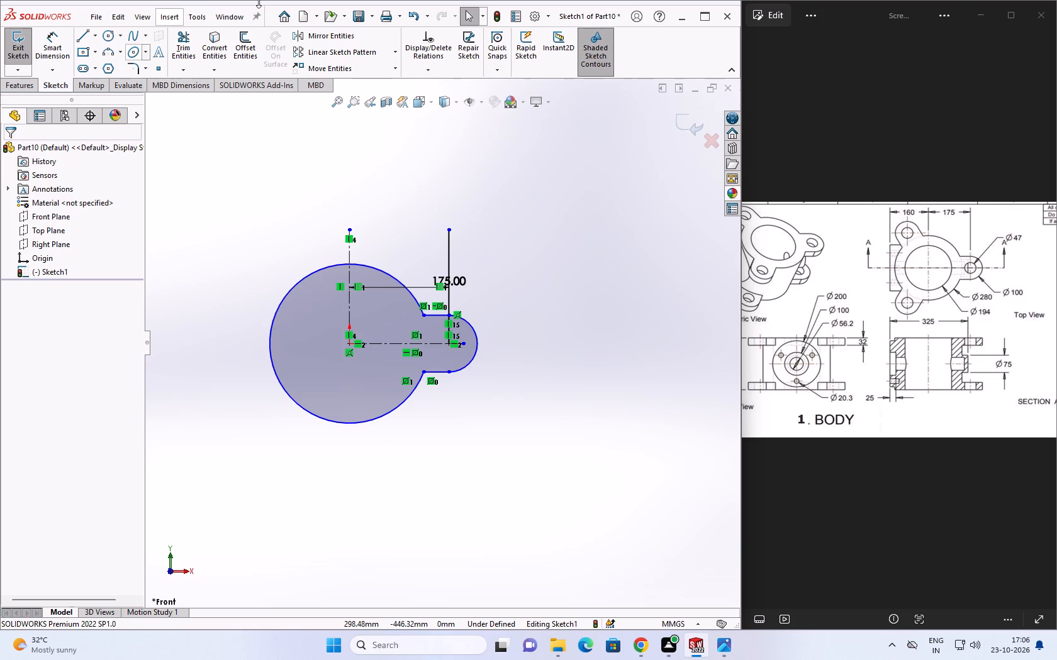
pyautogui.click(393, 57)
pyautogui.click(389, 84)
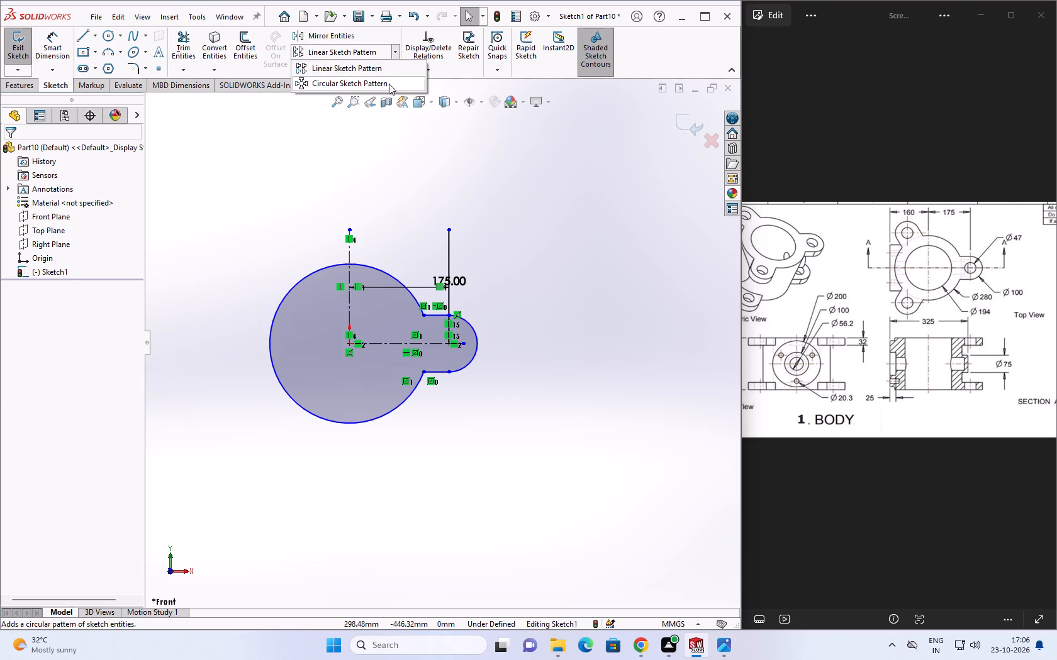
pyautogui.click(437, 371)
pyautogui.click(462, 368)
pyautogui.click(438, 314)
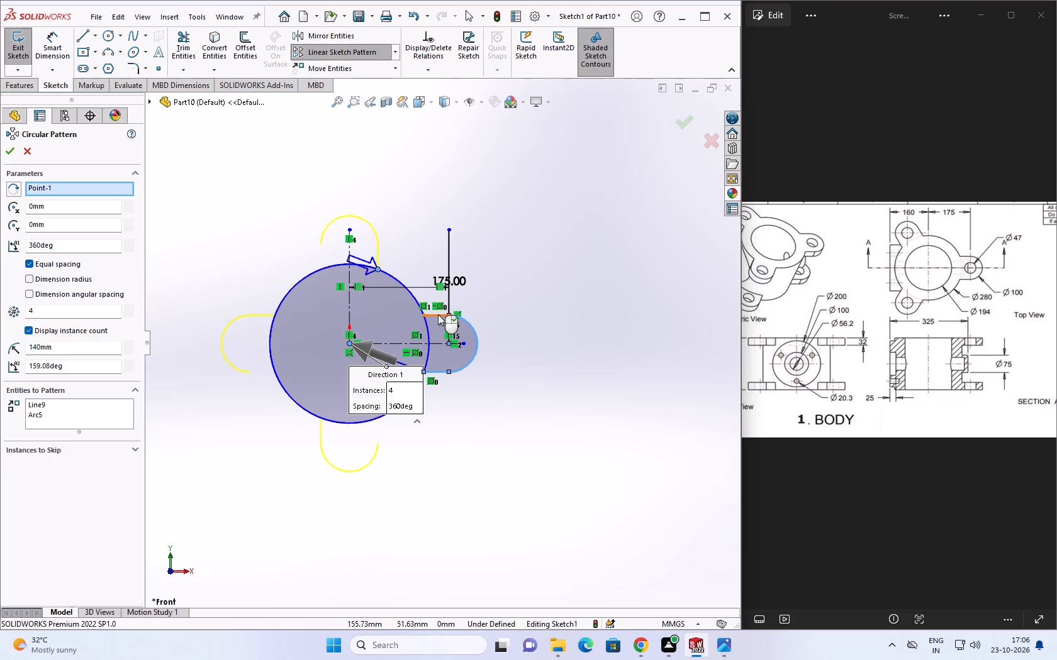
pyautogui.click(69, 295)
pyautogui.doubleClick(73, 308)
pyautogui.press('3')
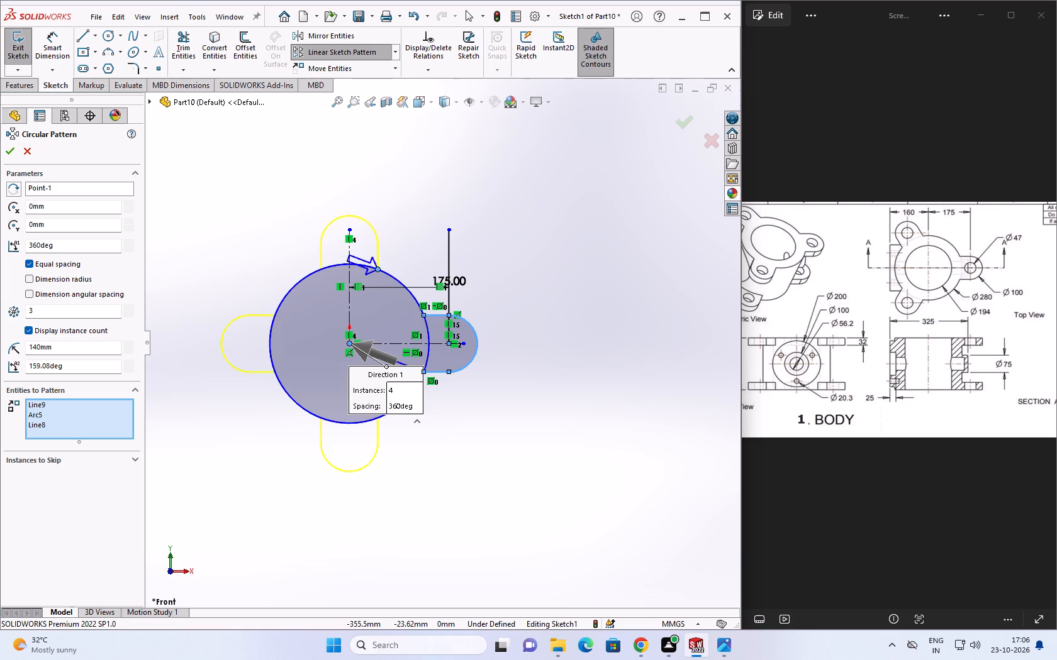
pyautogui.press('Return')
pyautogui.click(10, 155)
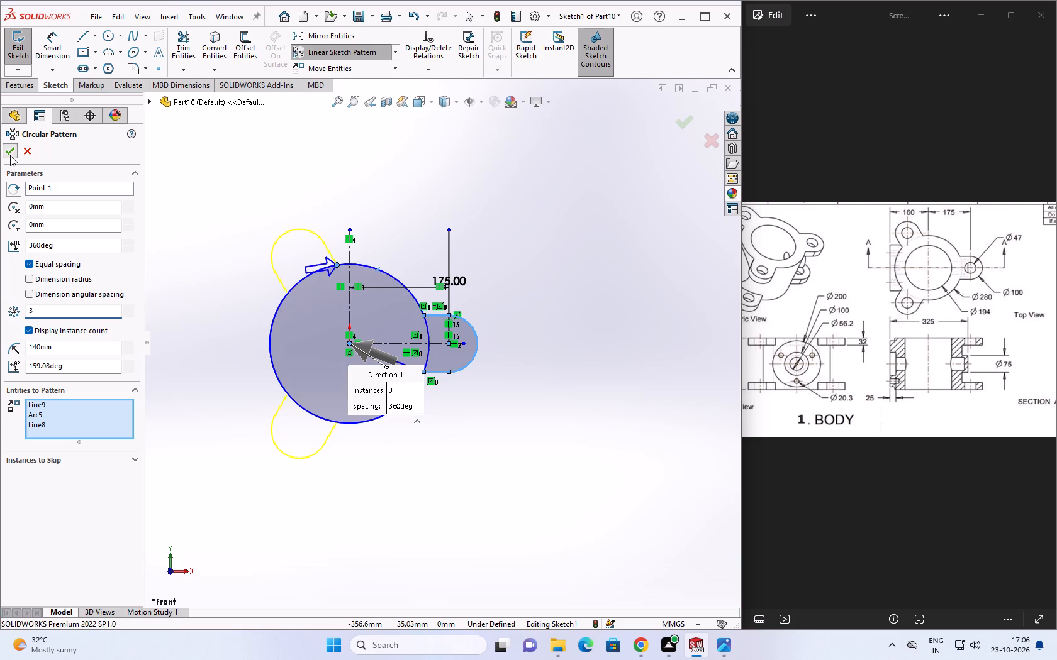
# Trim the large circle's arcs inside the two patterned lugs.
pyautogui.click(184, 45)
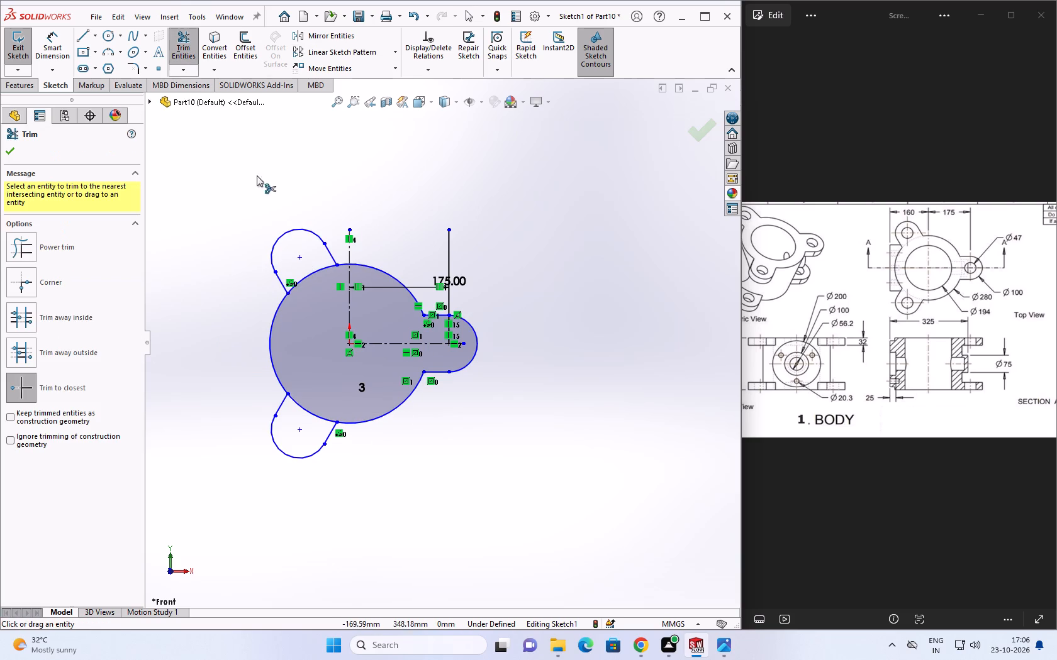
pyautogui.click(322, 270)
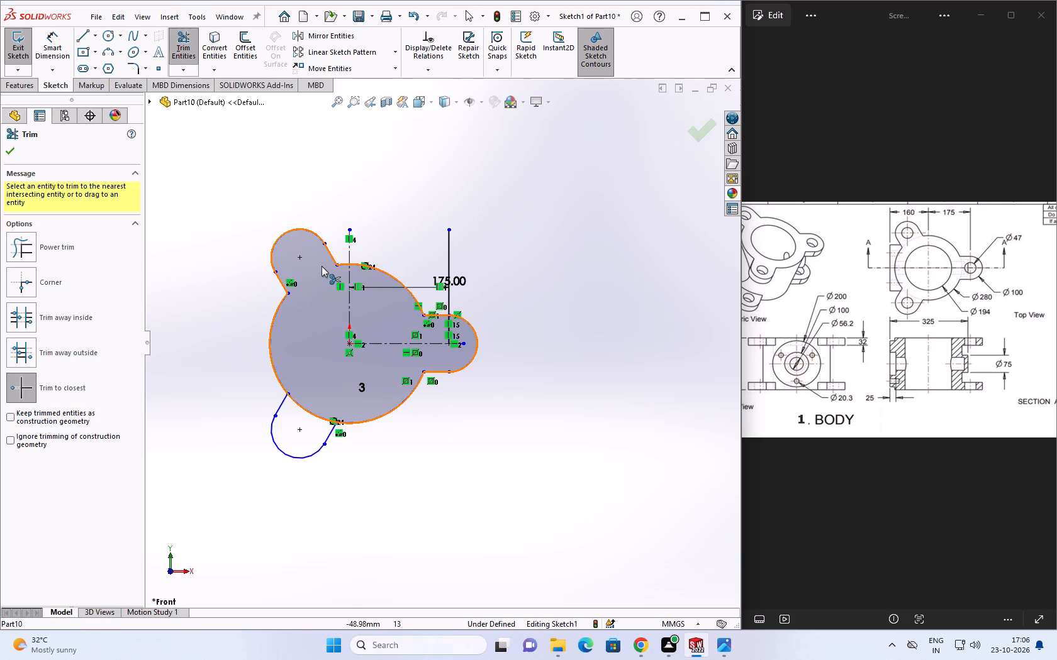
pyautogui.click(308, 411)
pyautogui.scroll(1, 457, 326)
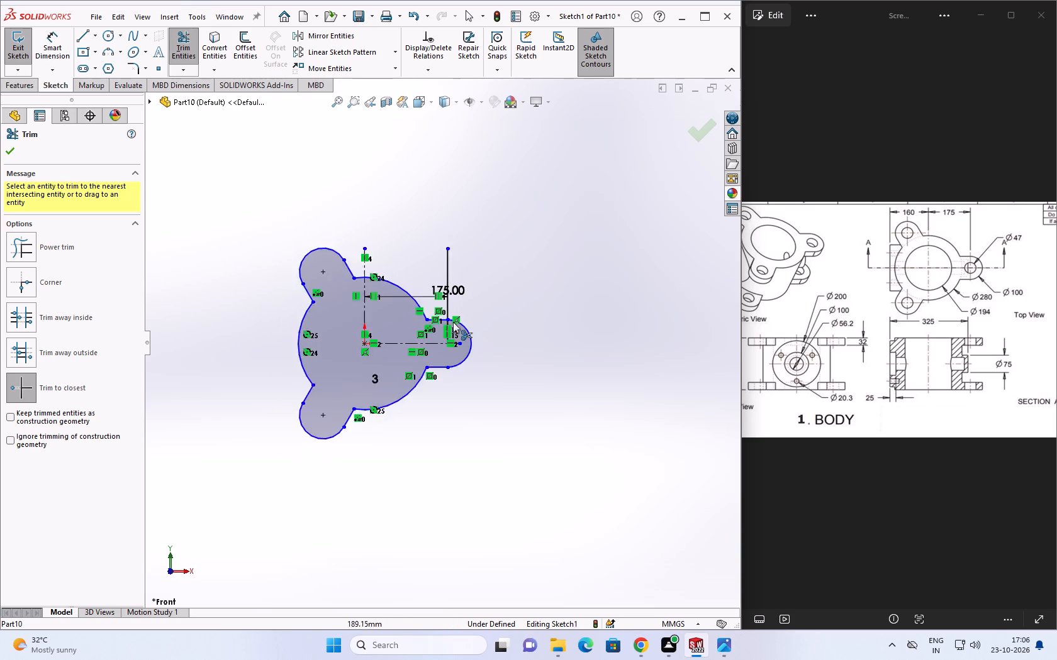
pyautogui.scroll(-2, 449, 321)
pyautogui.click(9, 155)
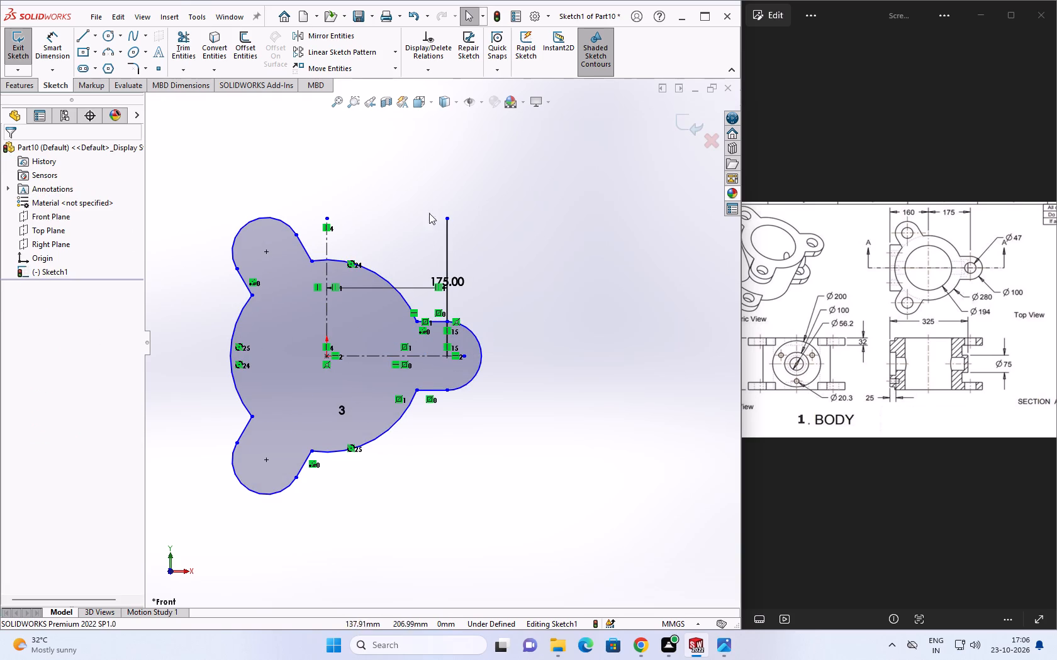
# Extrude the closed three-lug flange contour as a blind boss 30 mm deep.
pyautogui.moveTo(467, 209); pyautogui.dragTo(518, 230, button='middle')
pyautogui.doubleClick(16, 93)
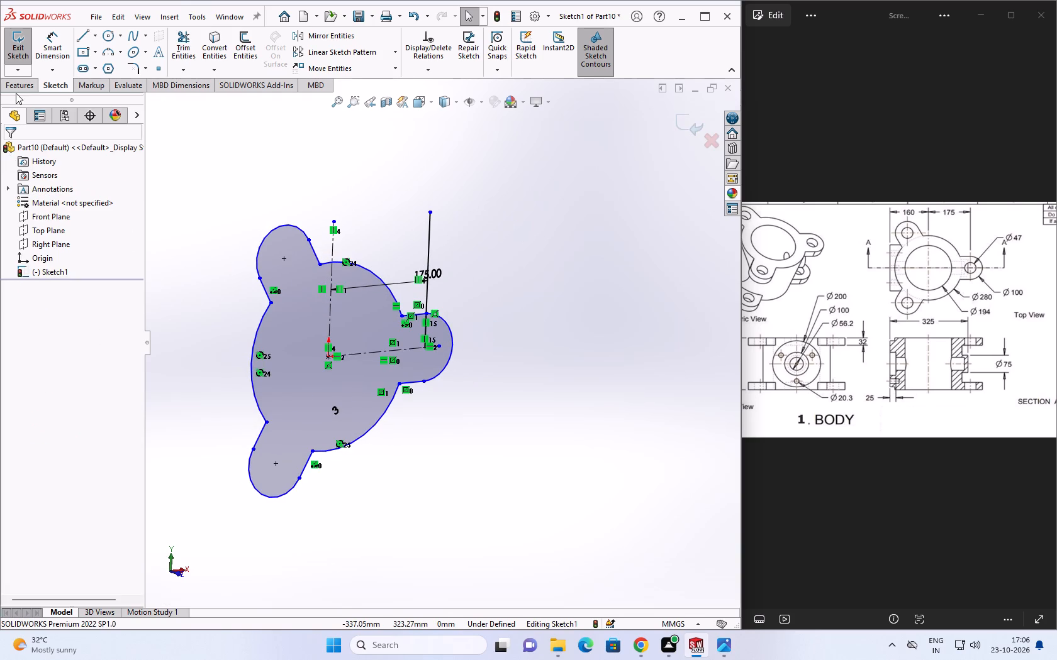
pyautogui.click(27, 67)
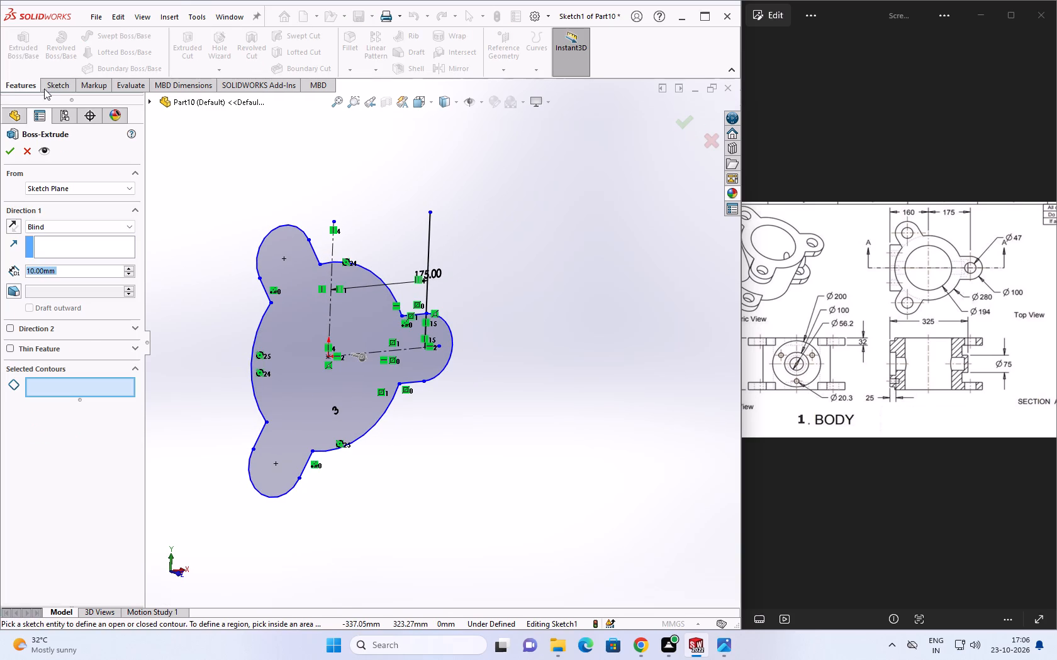
pyautogui.moveTo(250, 176); pyautogui.dragTo(274, 196, button='middle')
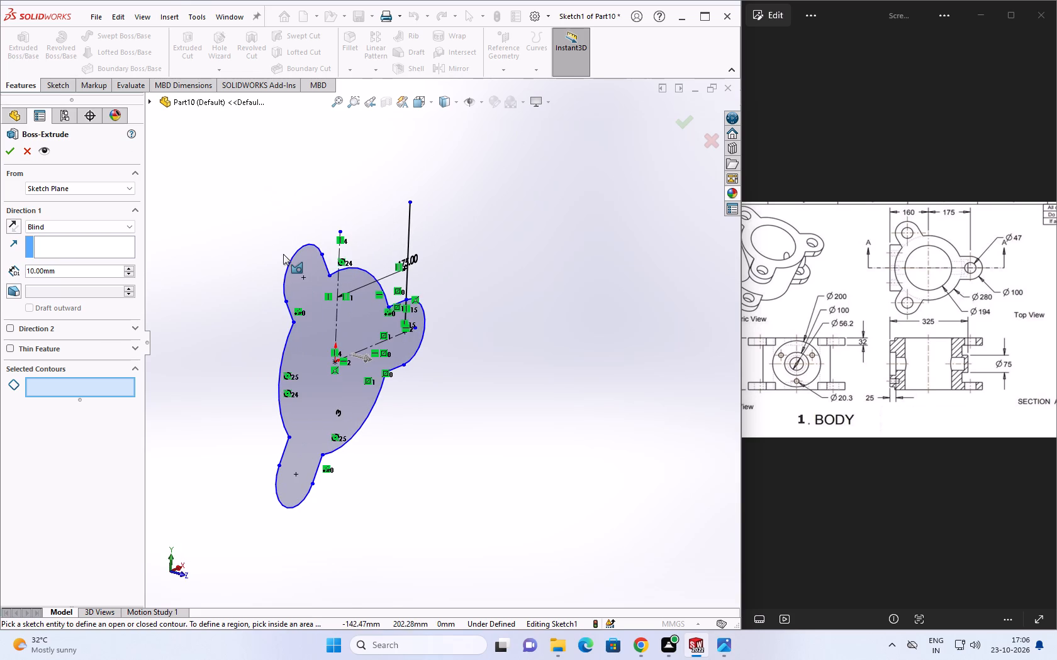
pyautogui.click(289, 264)
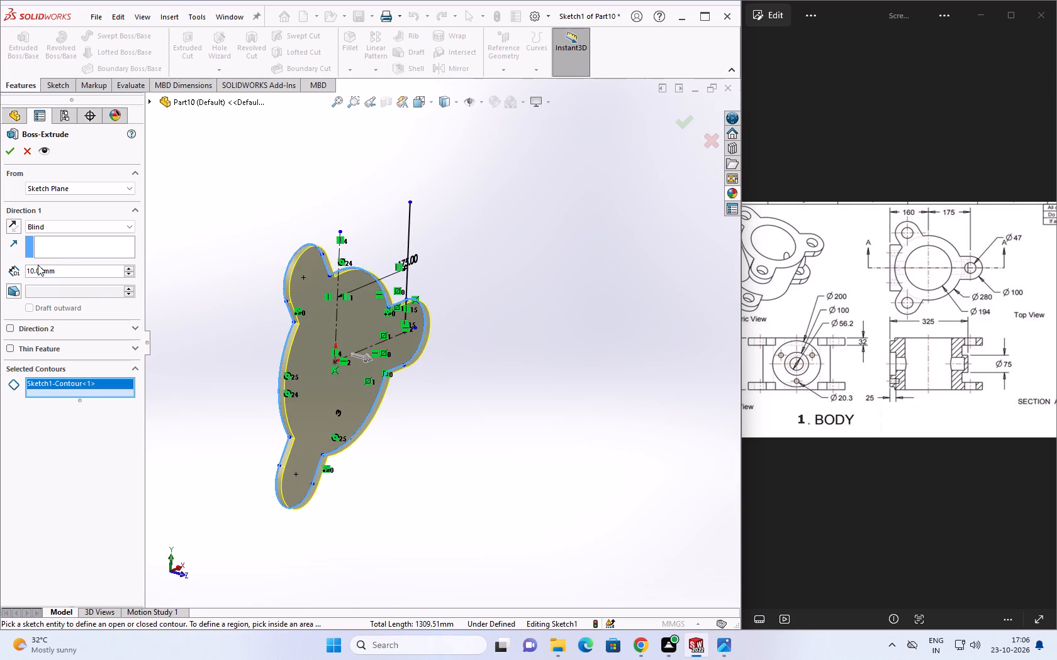
pyautogui.moveTo(236, 294); pyautogui.dragTo(289, 284, button='middle')
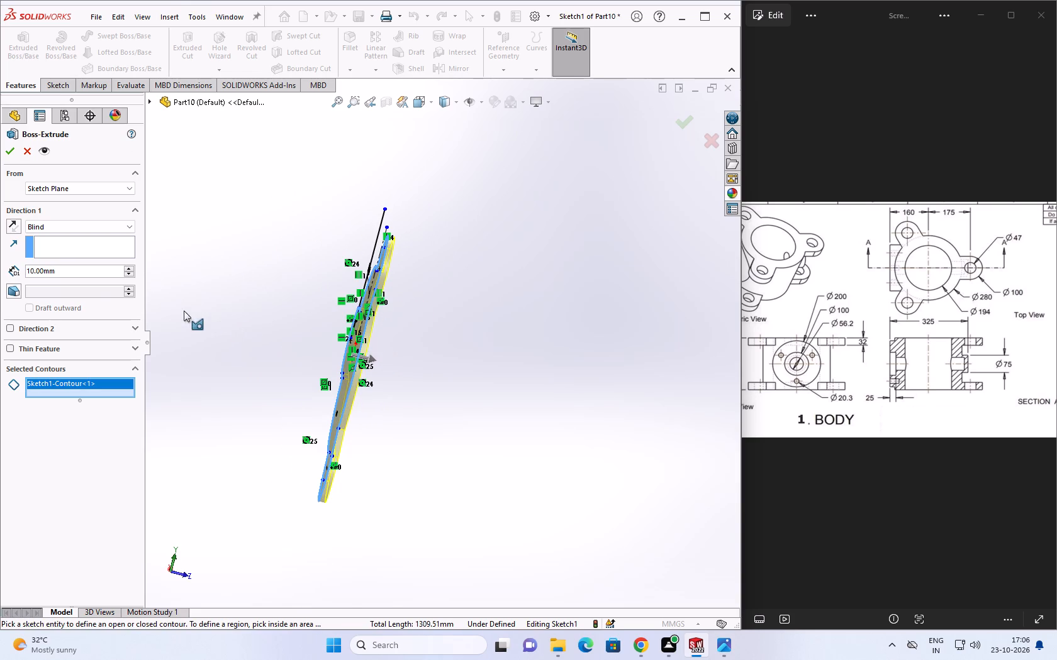
pyautogui.doubleClick(87, 274)
pyautogui.write('20')
pyautogui.press('Return')
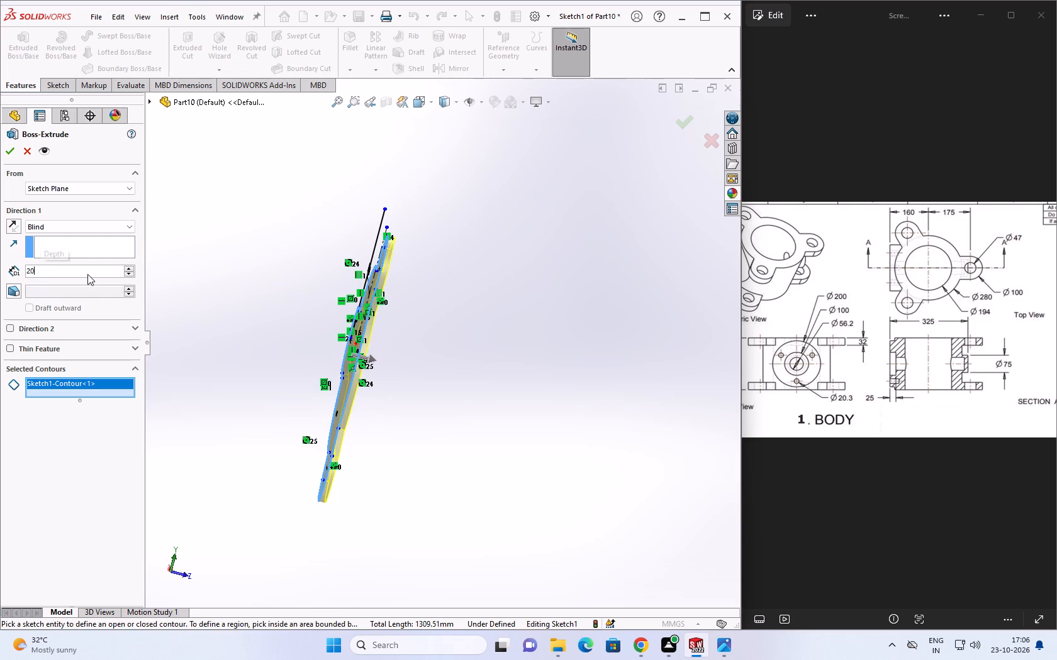
pyautogui.doubleClick(89, 278)
pyautogui.write('30')
pyautogui.press('Return')
pyautogui.moveTo(491, 360); pyautogui.dragTo(434, 324, button='middle')
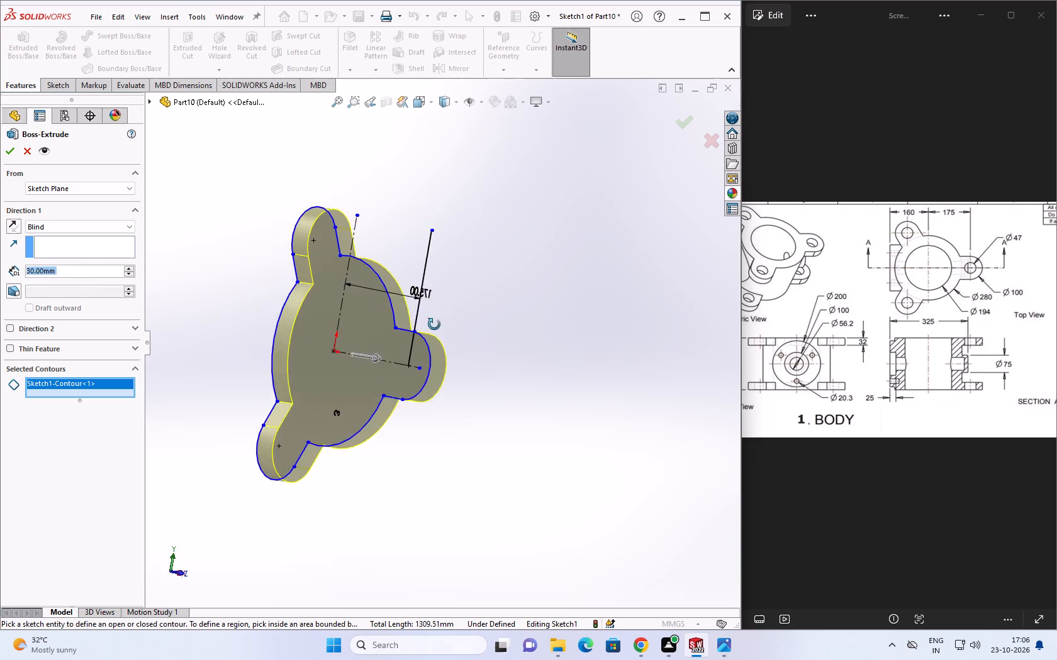
pyautogui.moveTo(434, 324); pyautogui.dragTo(450, 218, button='middle')
pyautogui.press('space')
pyautogui.click(16, 151)
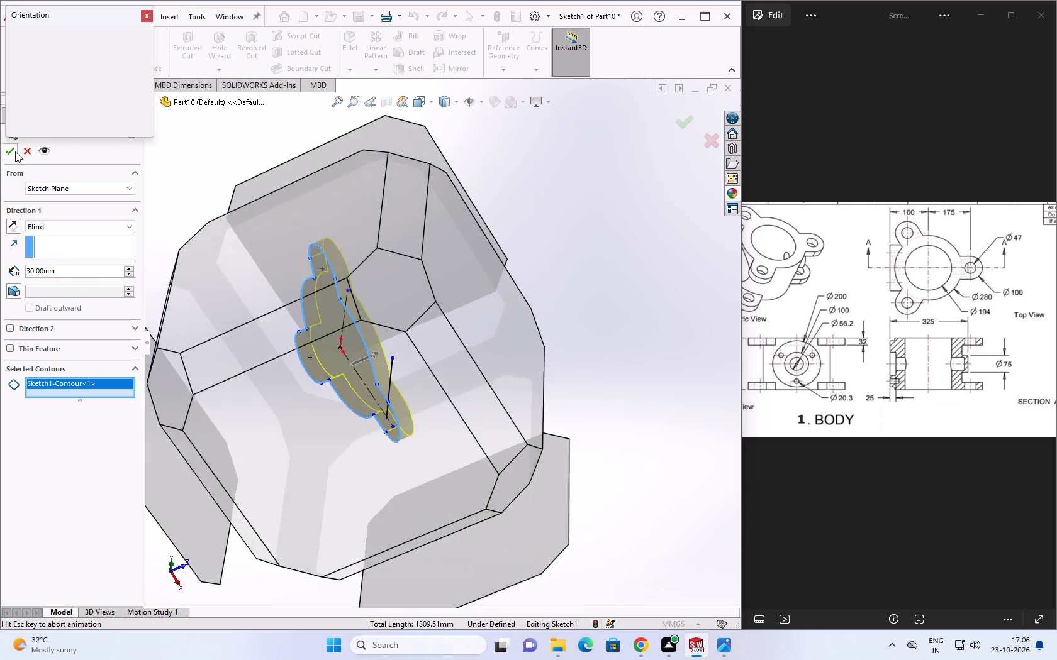
pyautogui.click(618, 263)
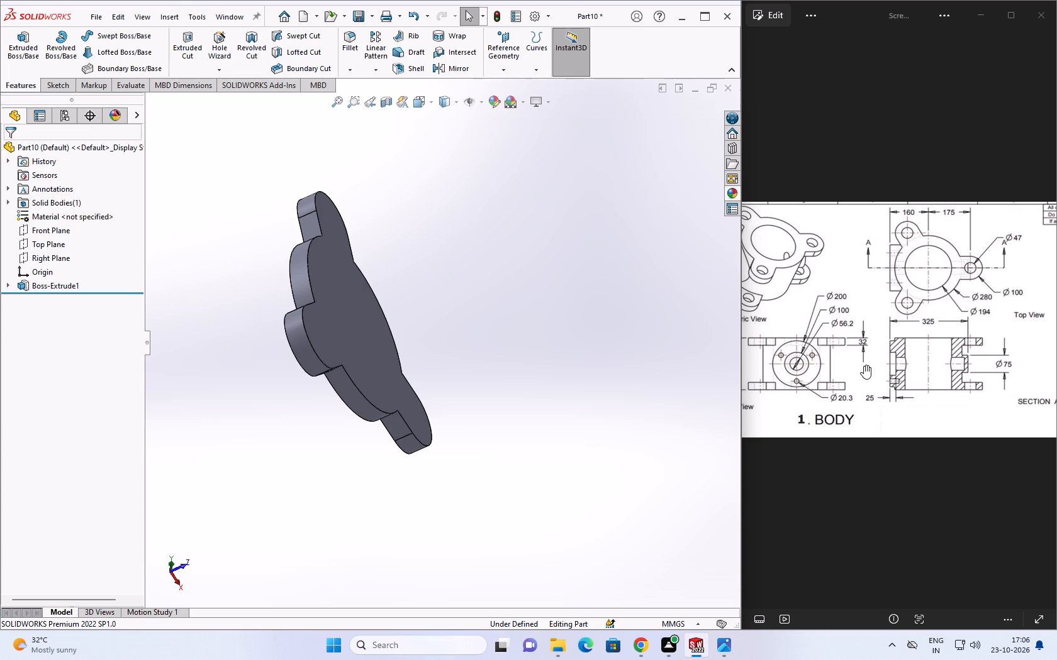
# Examine the BODY reference drawing for the central cylinder's diameters and overall height.
pyautogui.scroll(-5, 908, 336)
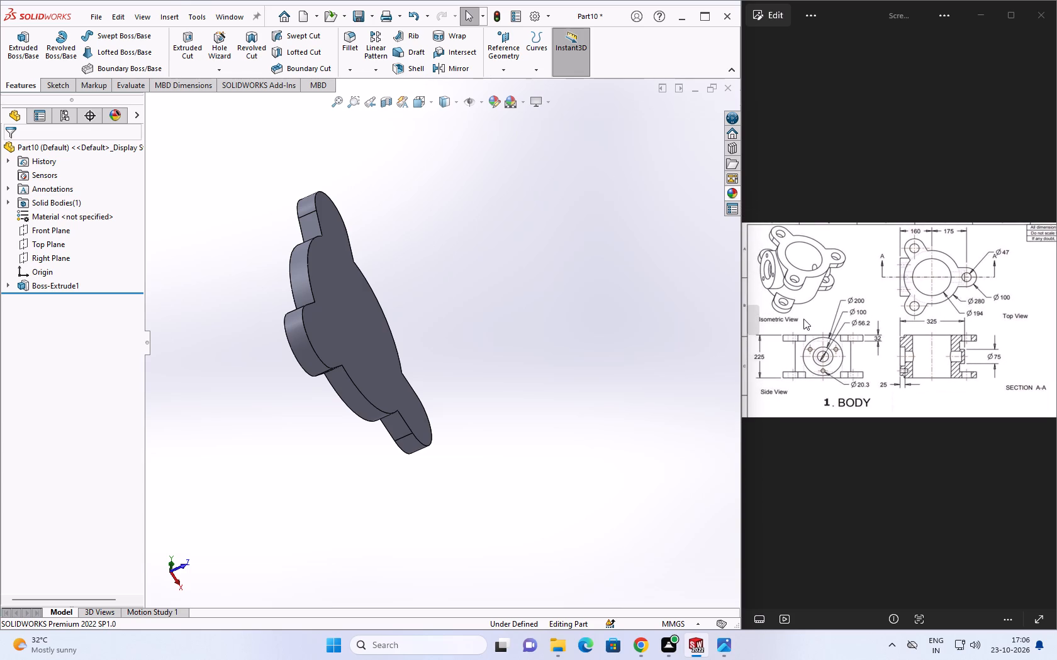
pyautogui.scroll(-5, 830, 309)
pyautogui.scroll(3, 878, 302)
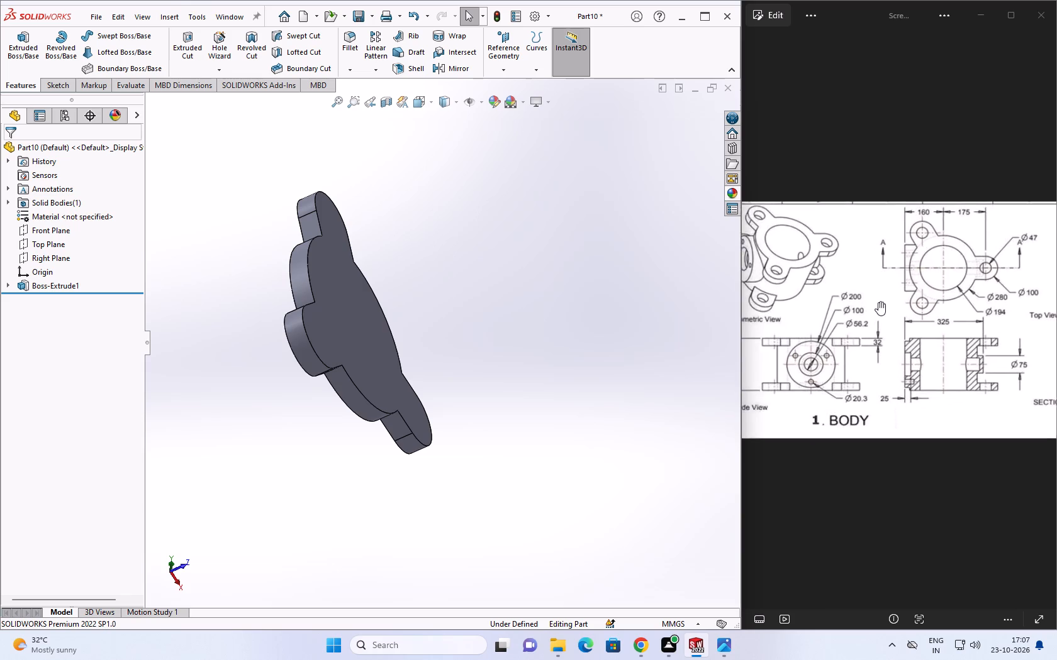
pyautogui.scroll(-5, 879, 300)
pyautogui.click(753, 319)
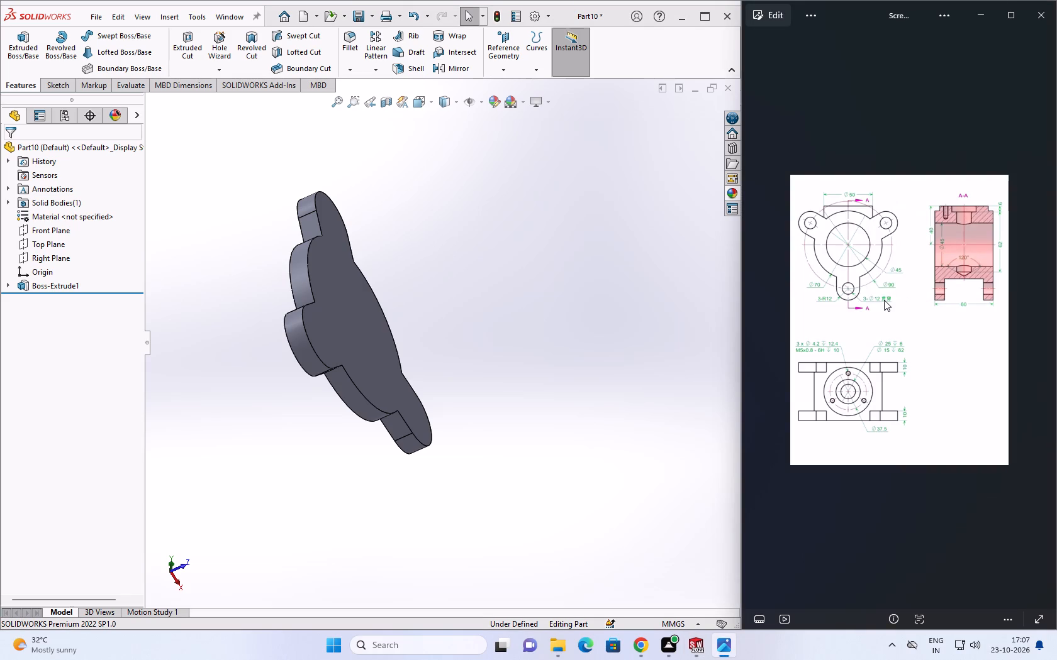
pyautogui.scroll(-6, 979, 311)
pyautogui.click(1045, 322)
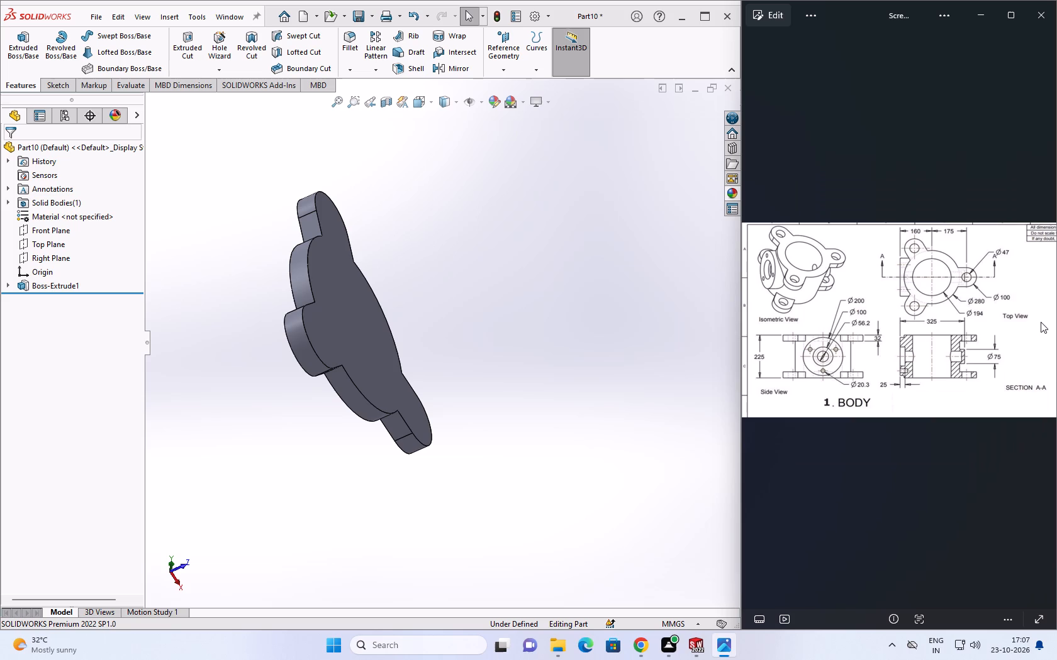
pyautogui.scroll(2, 944, 284)
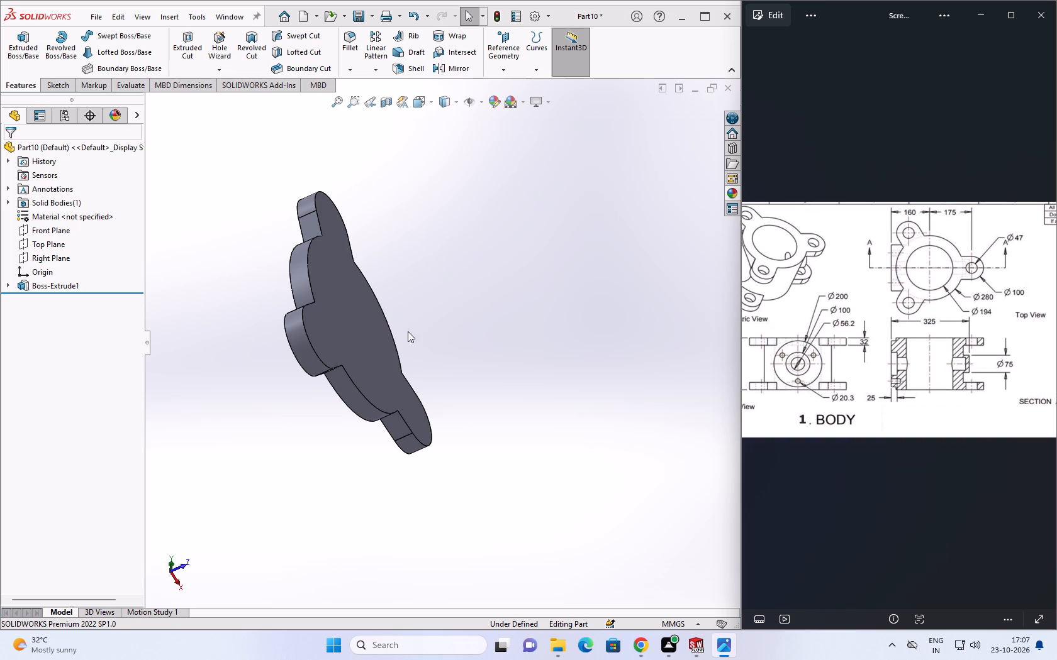
# Sketch a circle of radius 194/2 (97 mm) centred on the origin, on the flange's flat face away from the Front Plane.
pyautogui.click(336, 322)
pyautogui.click(393, 288)
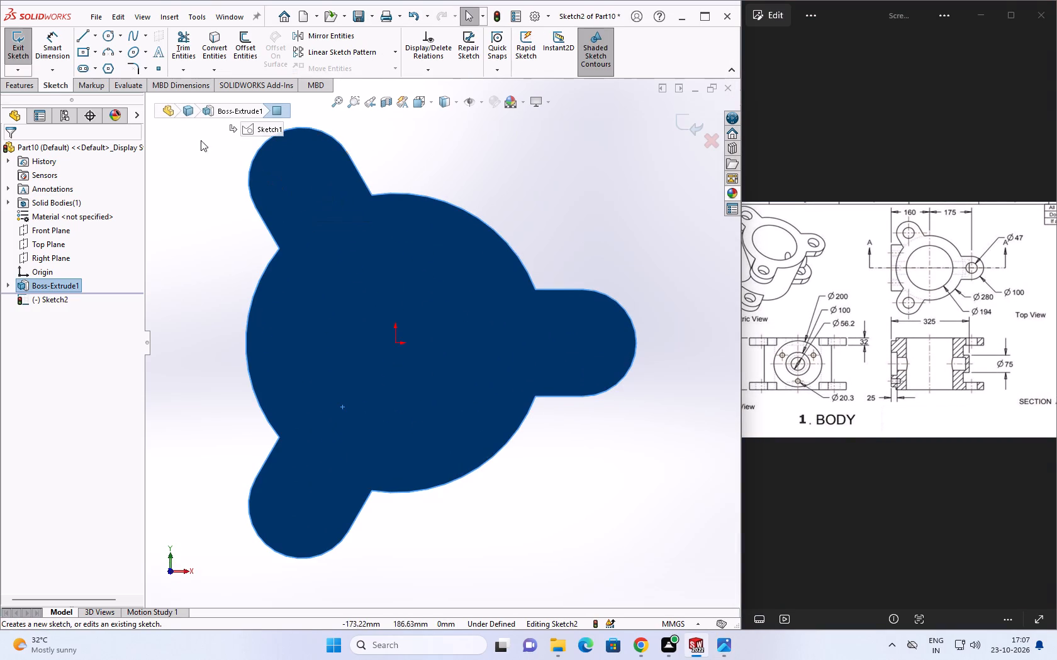
pyautogui.click(109, 34)
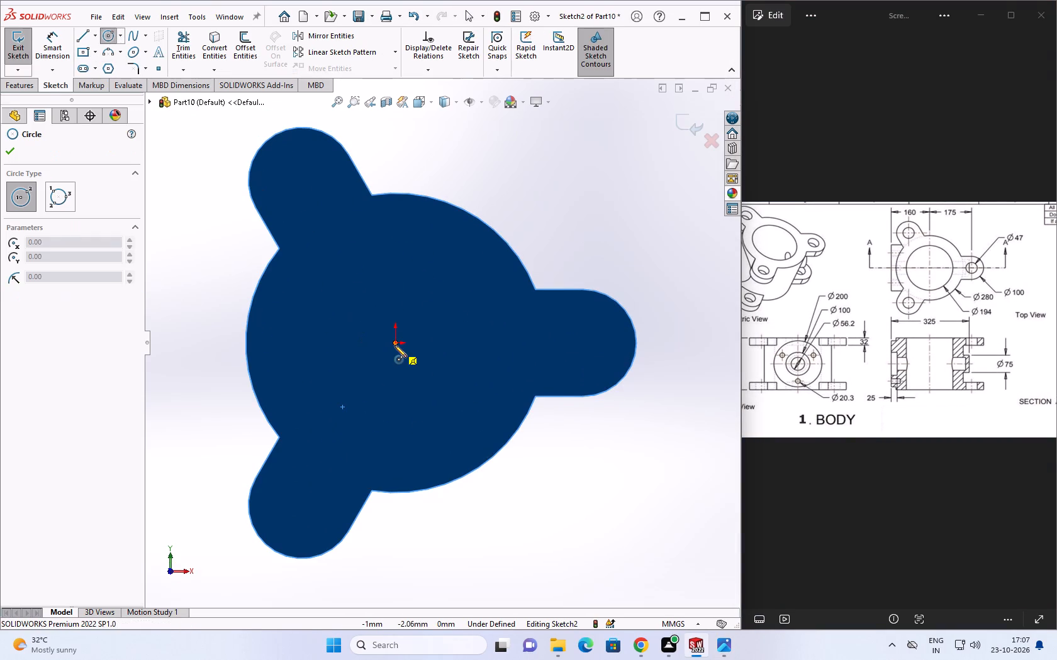
pyautogui.click(394, 345)
pyautogui.click(463, 403)
pyautogui.write('19')
pyautogui.write('4/2')
pyautogui.press('Return')
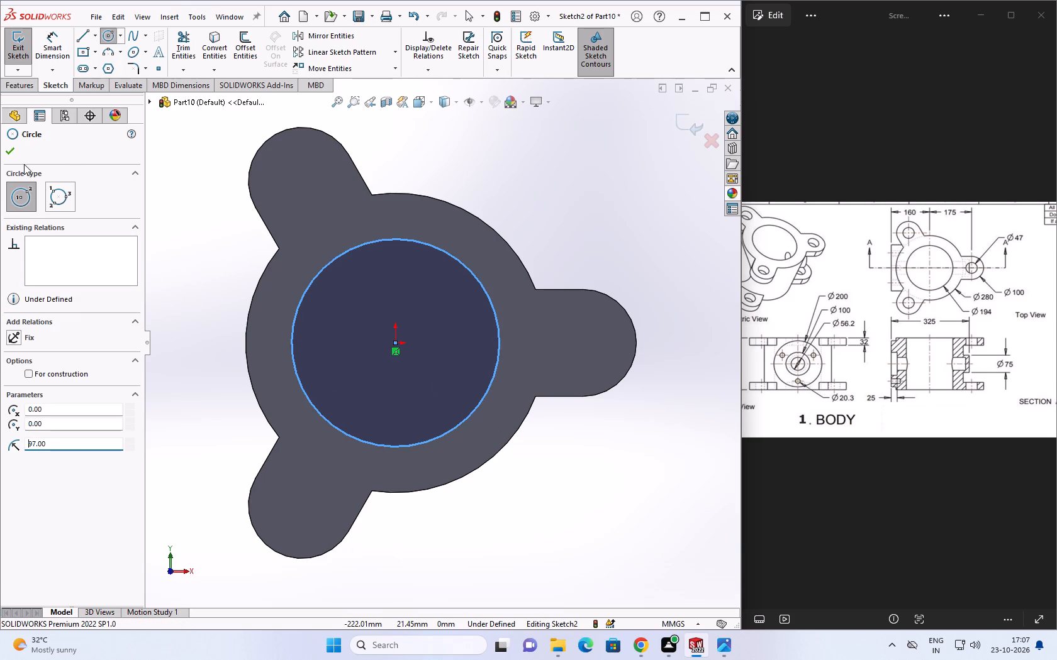
pyautogui.click(8, 155)
# Set up a blind boss extrusion of the circle away from the flange with a depth of 225 mm.
pyautogui.moveTo(213, 195); pyautogui.dragTo(342, 214, button='middle')
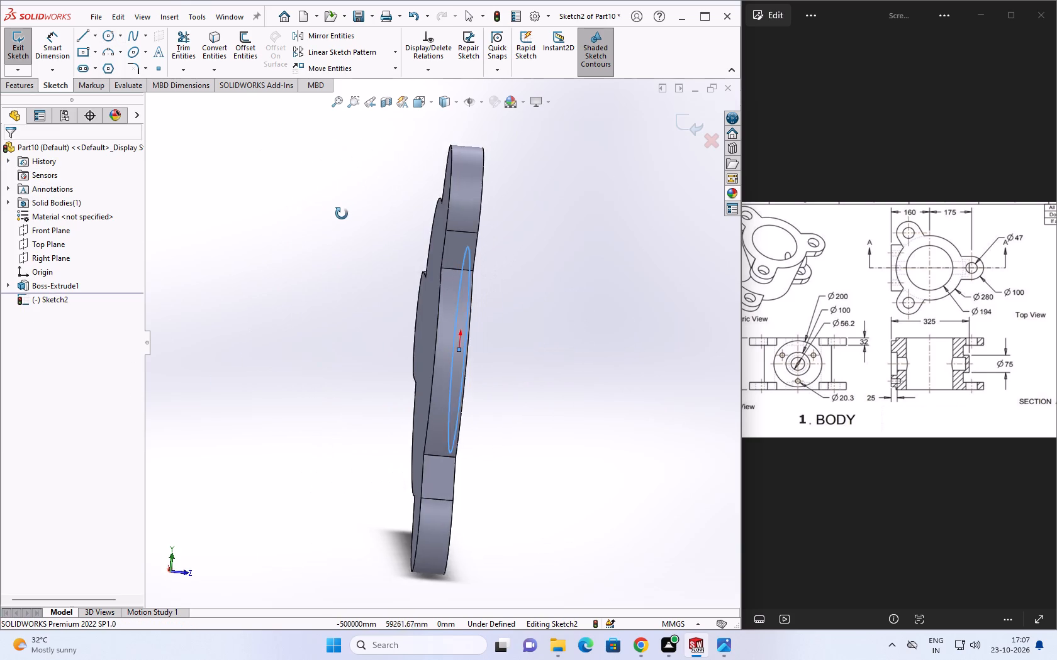
pyautogui.moveTo(342, 214); pyautogui.dragTo(337, 214, button='middle')
pyautogui.click(965, 375)
pyautogui.scroll(-3, 901, 356)
pyautogui.moveTo(901, 357); pyautogui.dragTo(944, 366, button='middle')
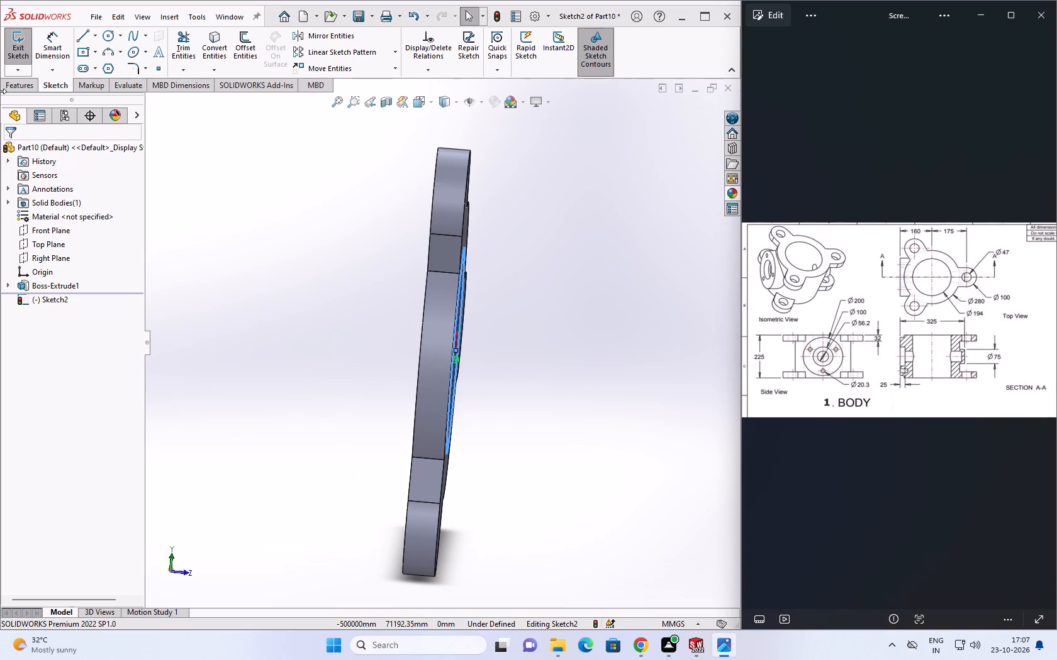
pyautogui.click(19, 85)
pyautogui.click(30, 56)
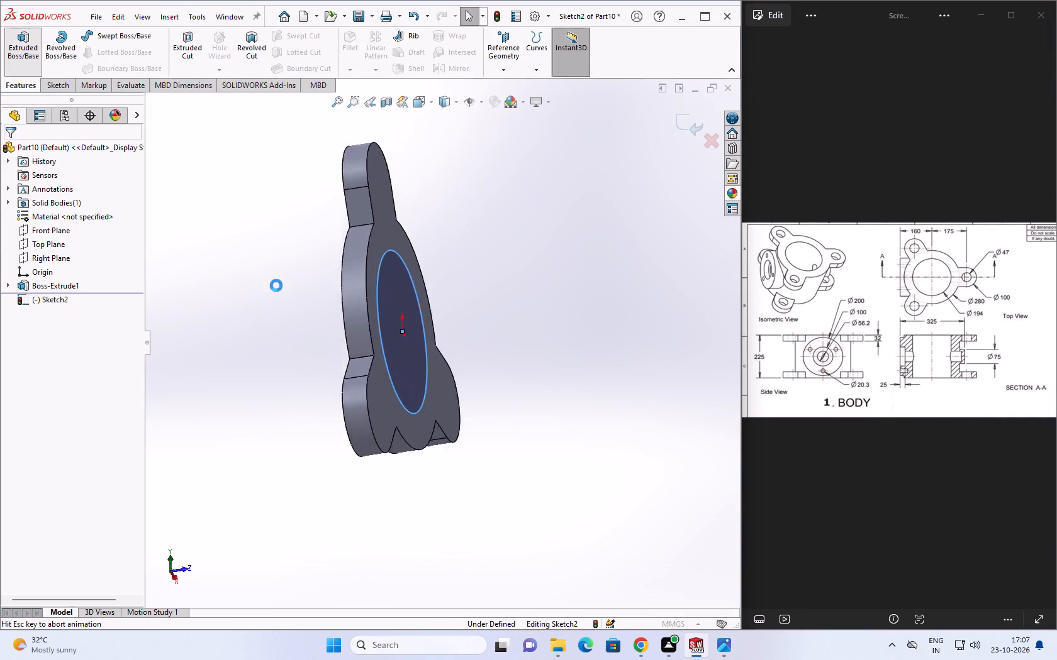
pyautogui.write('225')
pyautogui.press('Return')
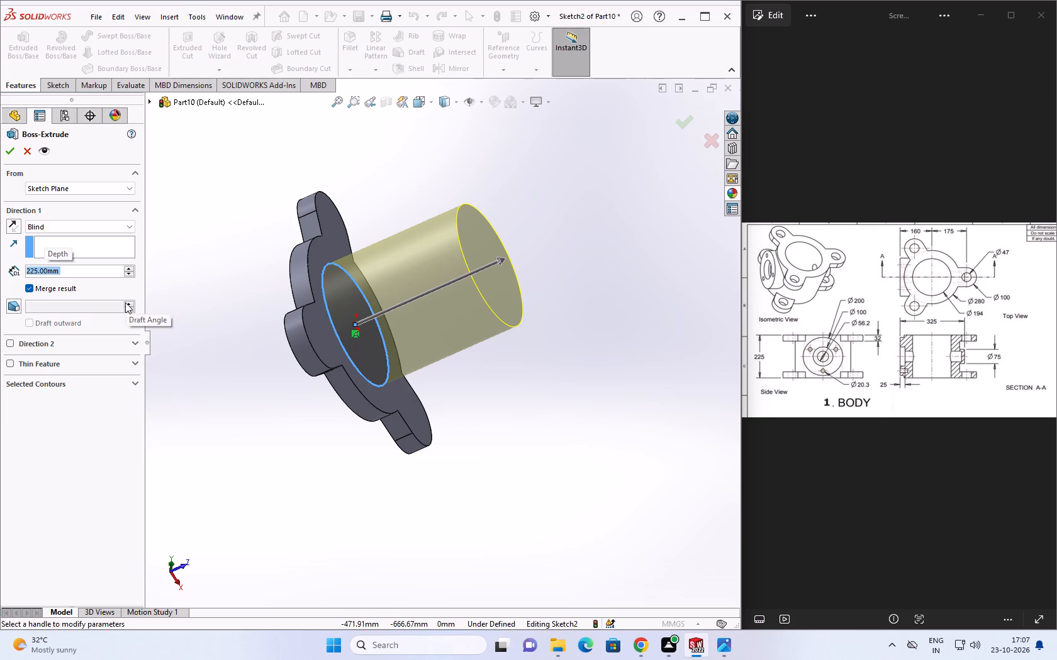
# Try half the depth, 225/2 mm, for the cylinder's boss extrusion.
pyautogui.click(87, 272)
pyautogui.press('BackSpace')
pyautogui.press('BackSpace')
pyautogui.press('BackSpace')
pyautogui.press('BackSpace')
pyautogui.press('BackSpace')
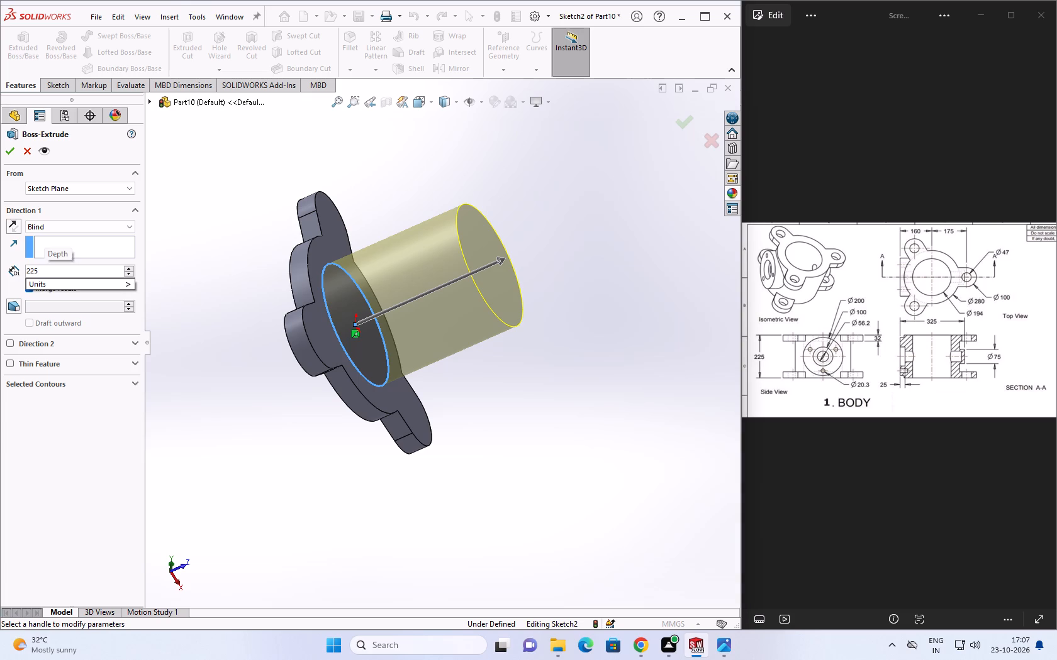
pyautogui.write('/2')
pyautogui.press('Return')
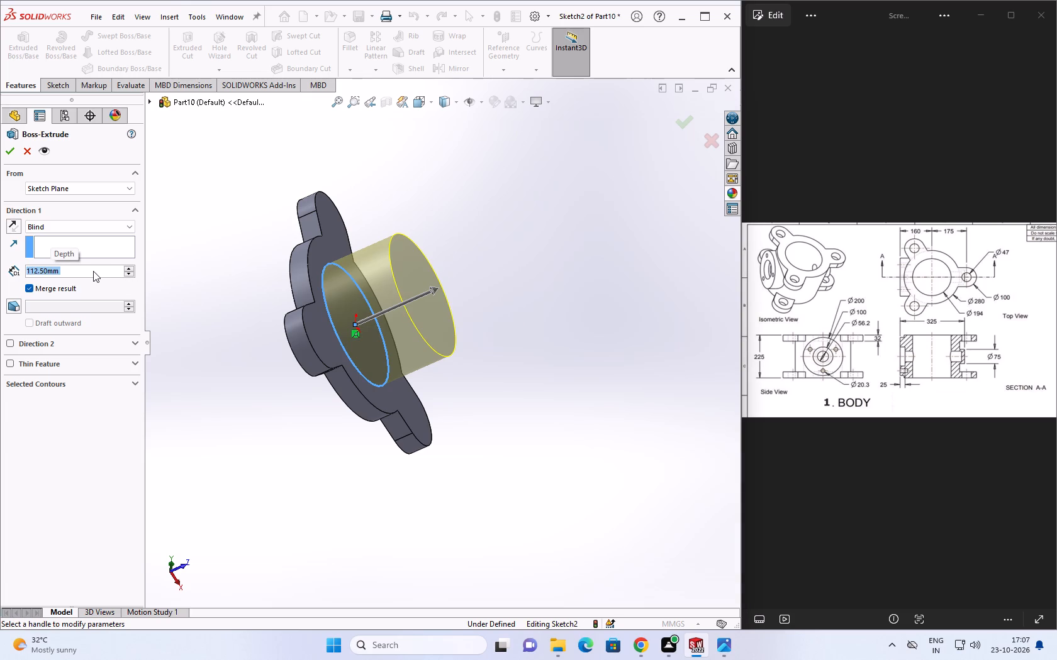
# Set the boss extrusion depth to 225 mm and complete the cylinder.
pyautogui.click(92, 271)
pyautogui.doubleClick(95, 277)
pyautogui.write('225')
pyautogui.press('Return')
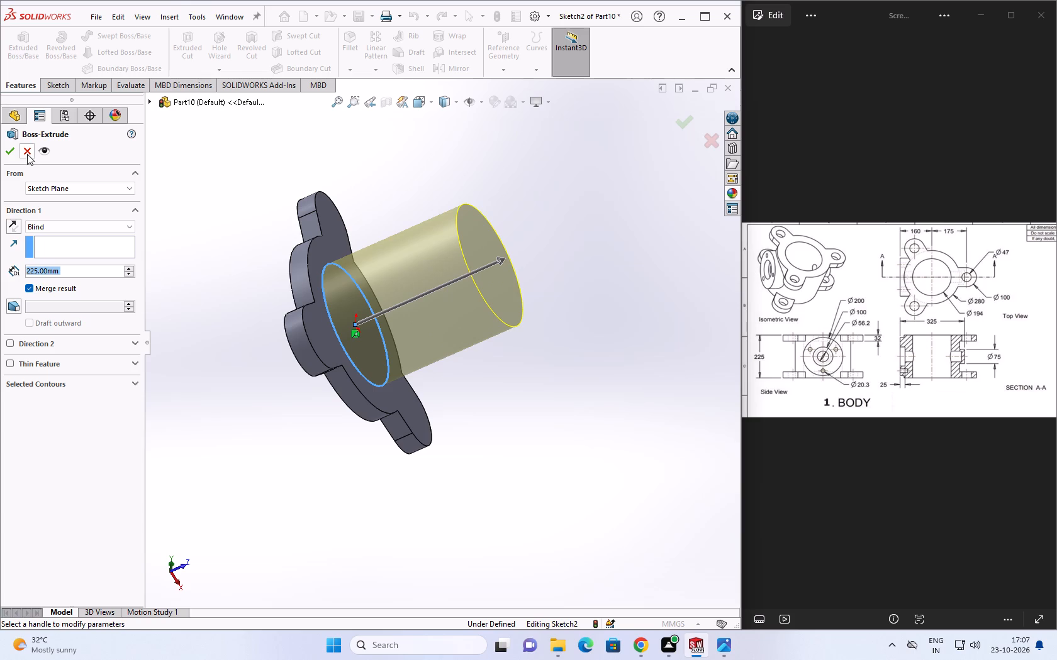
pyautogui.click(14, 153)
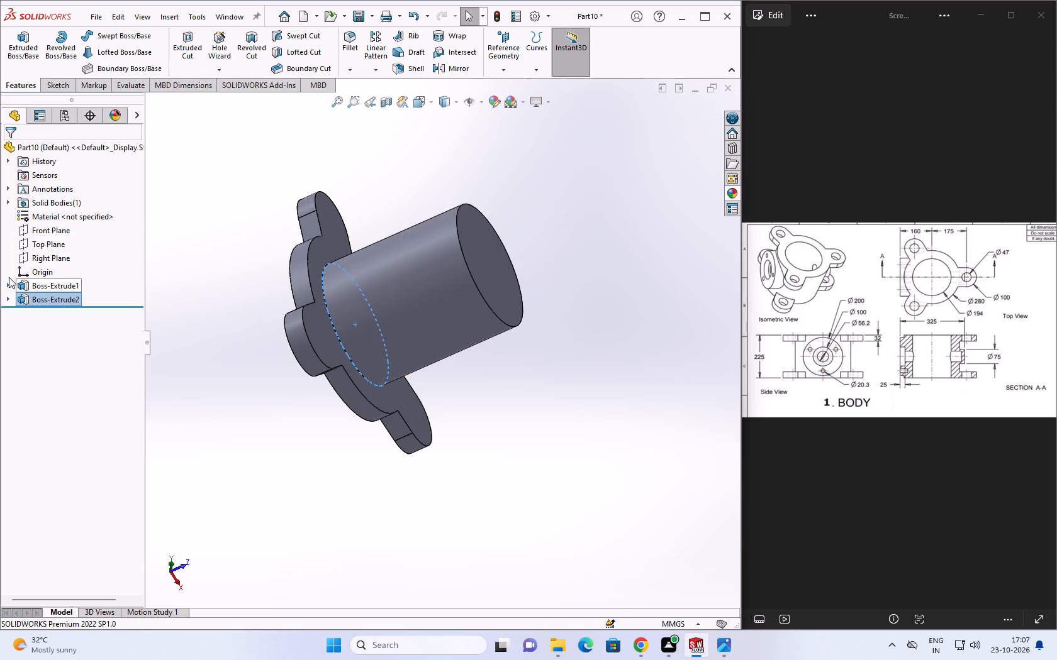
# Create a reference plane offset 225/2 (112.5 mm) from the Front Plane, crossing the cylinder.
pyautogui.click(26, 227)
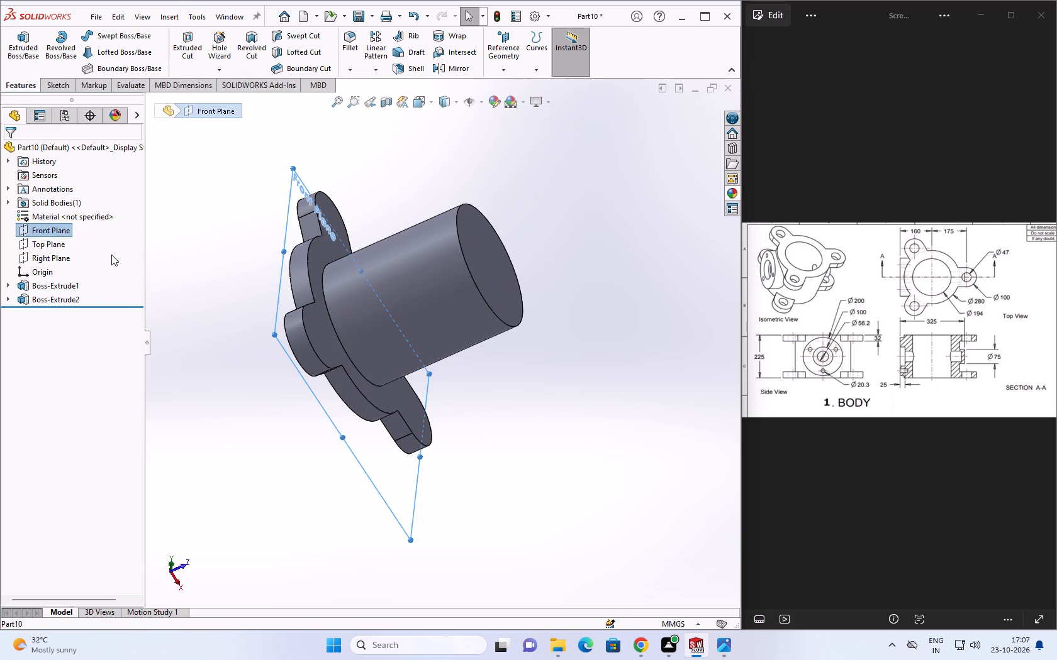
pyautogui.click(510, 55)
pyautogui.click(514, 87)
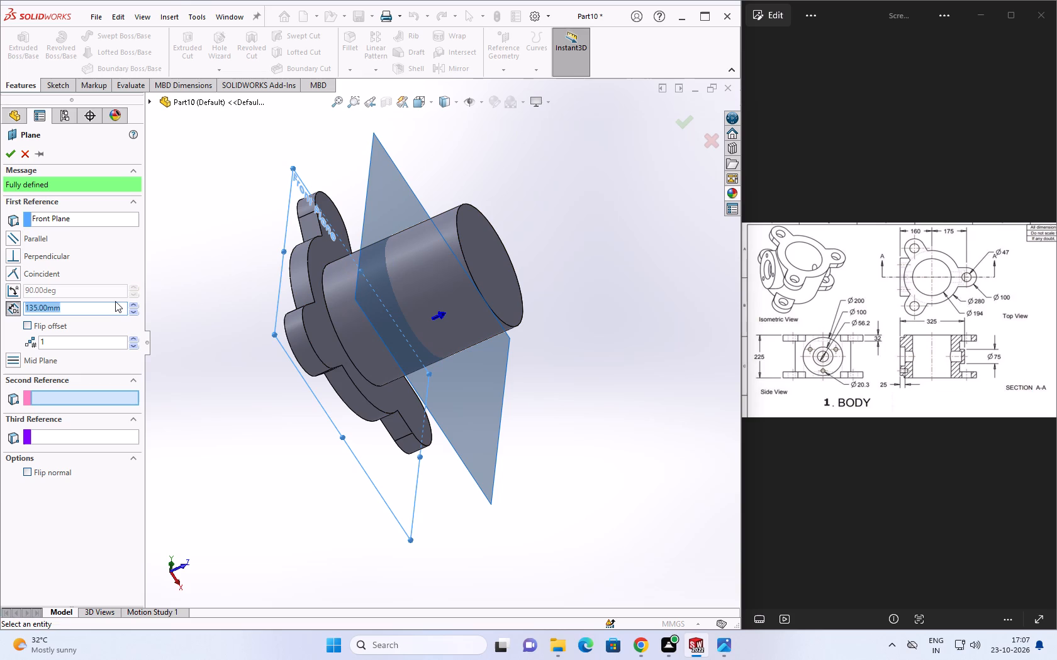
pyautogui.write('225/2')
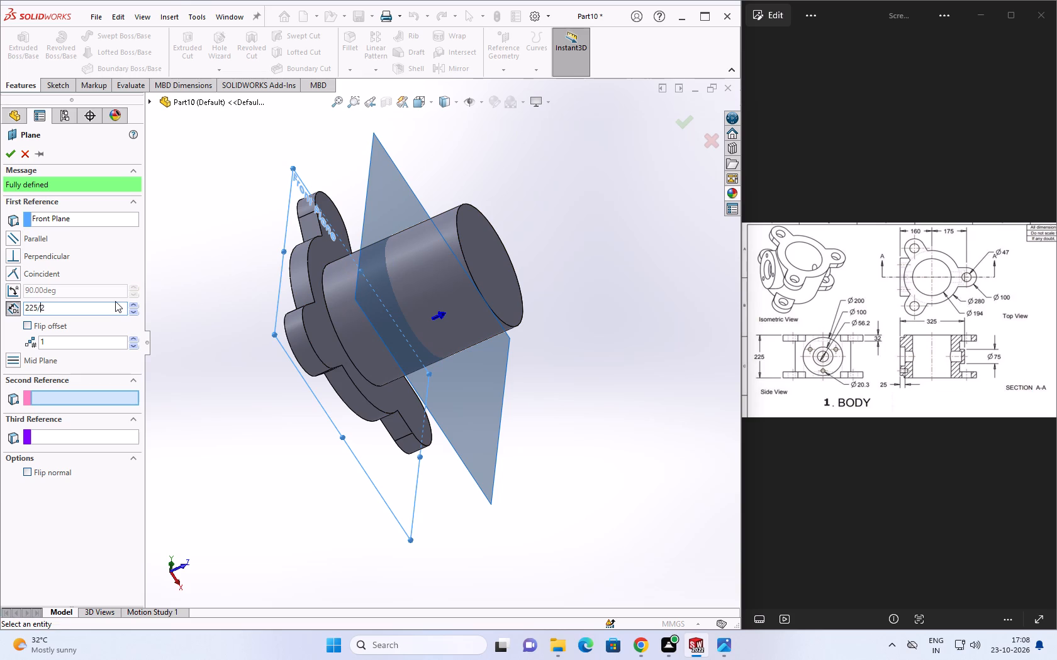
pyautogui.press('Return')
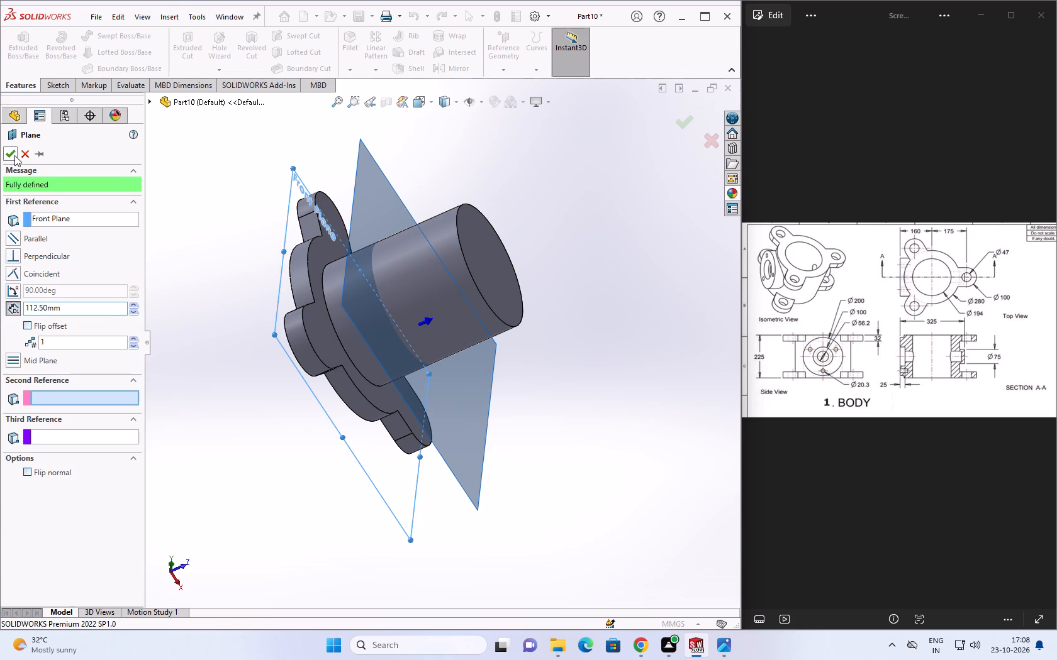
pyautogui.click(13, 155)
pyautogui.press('Escape')
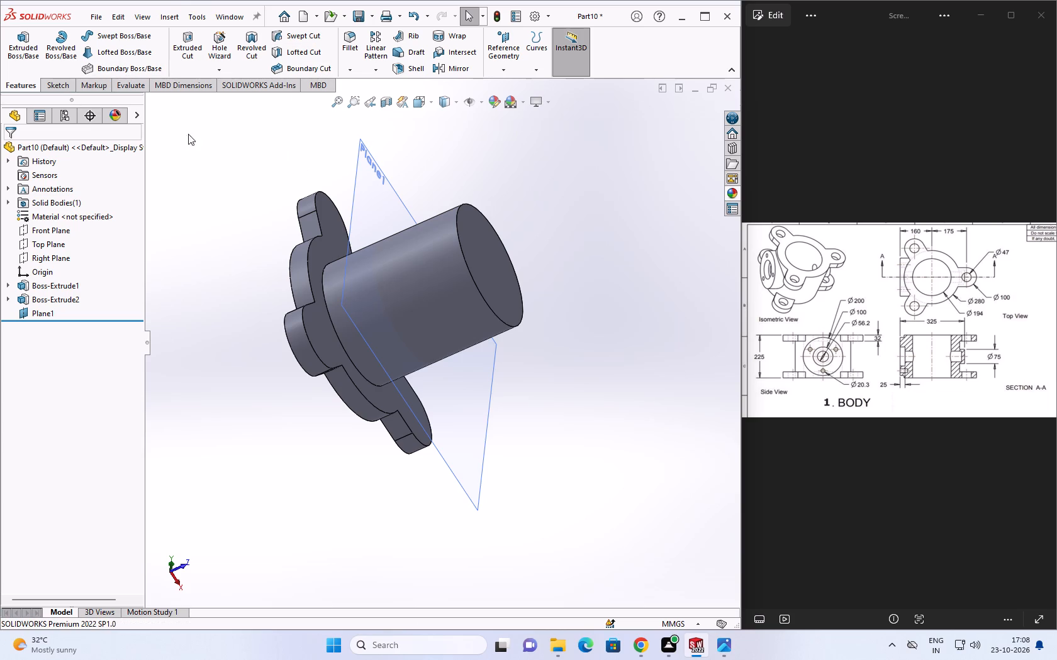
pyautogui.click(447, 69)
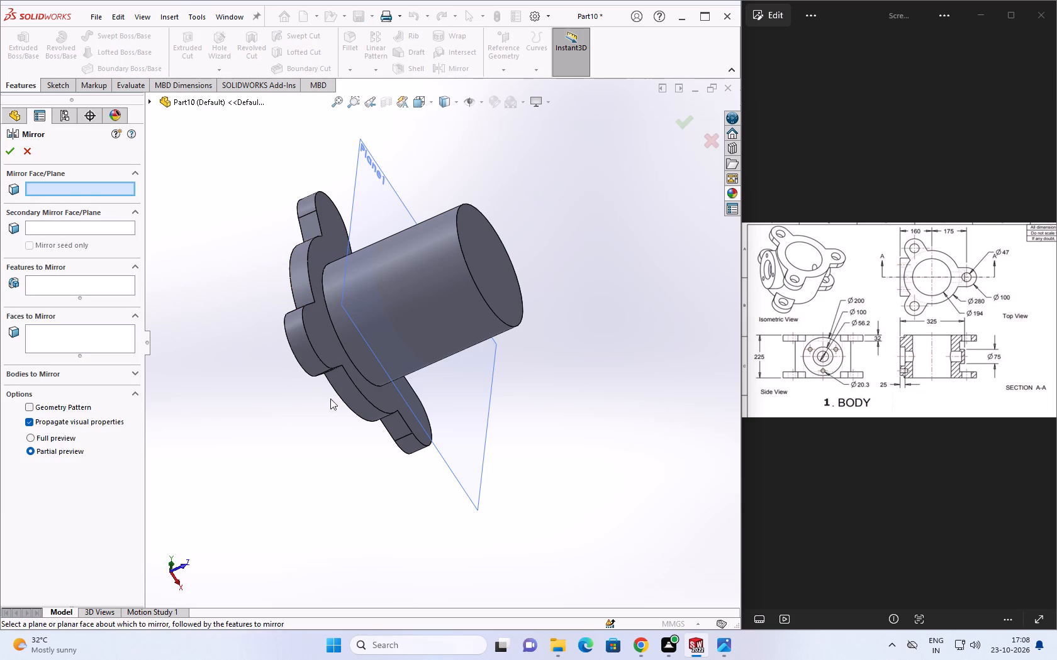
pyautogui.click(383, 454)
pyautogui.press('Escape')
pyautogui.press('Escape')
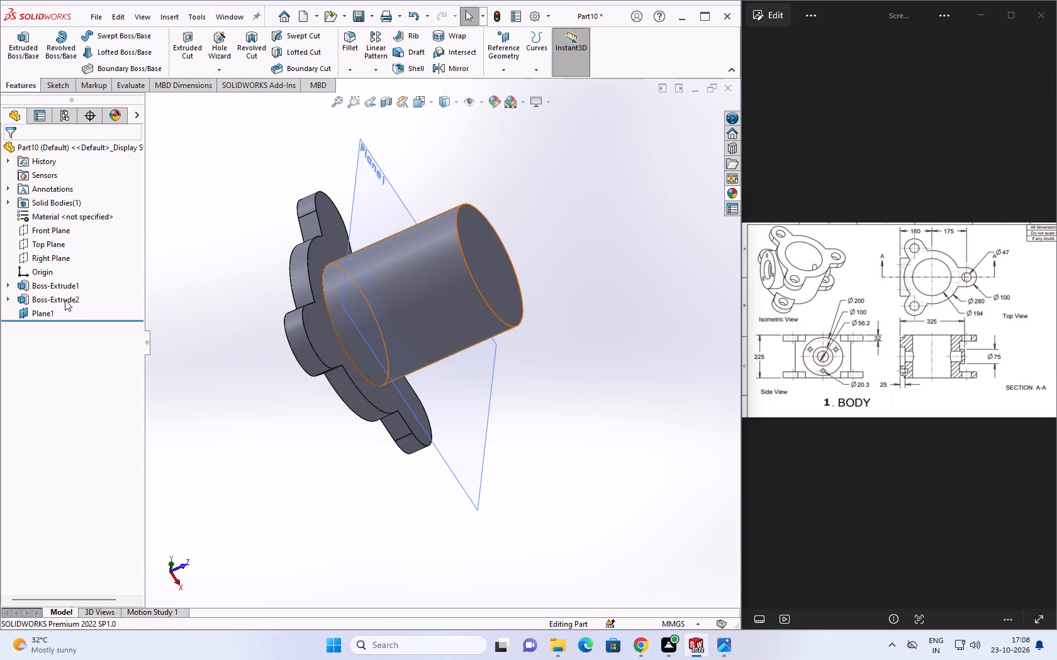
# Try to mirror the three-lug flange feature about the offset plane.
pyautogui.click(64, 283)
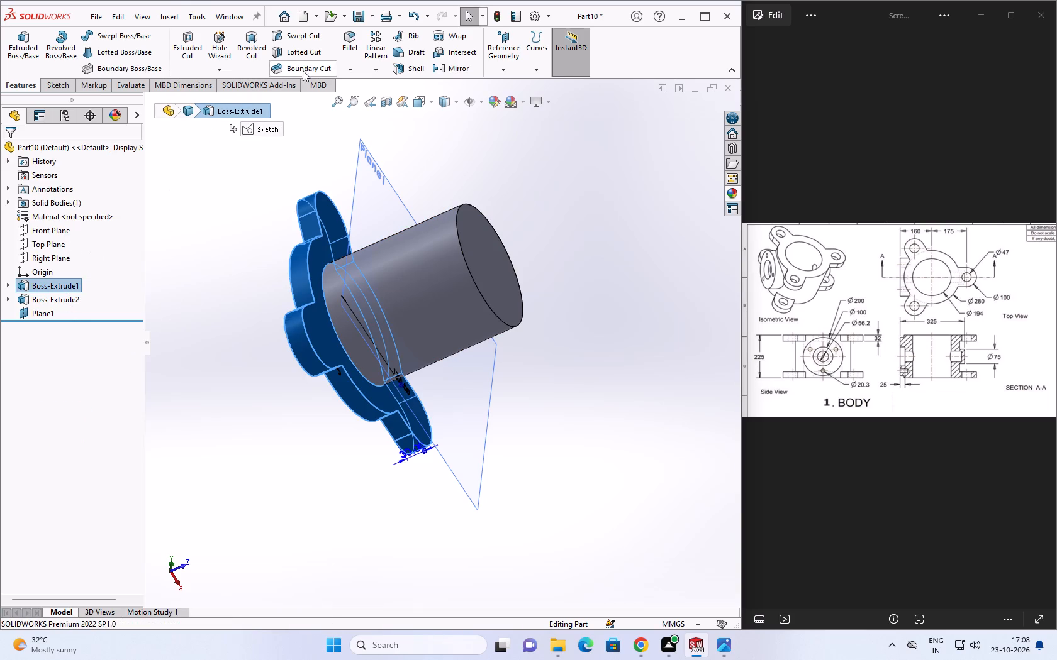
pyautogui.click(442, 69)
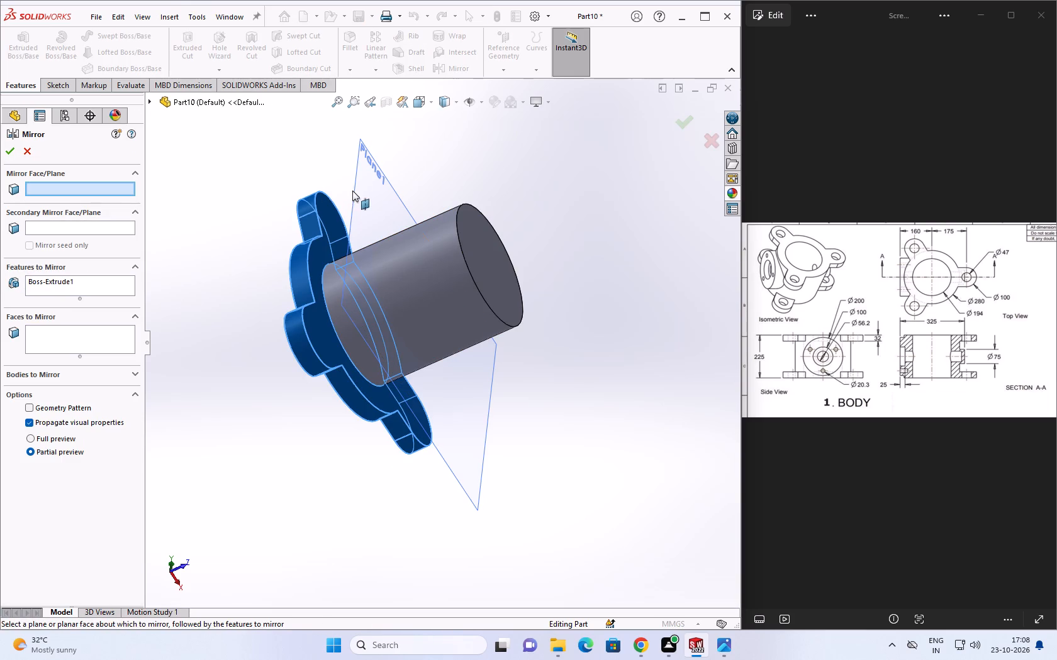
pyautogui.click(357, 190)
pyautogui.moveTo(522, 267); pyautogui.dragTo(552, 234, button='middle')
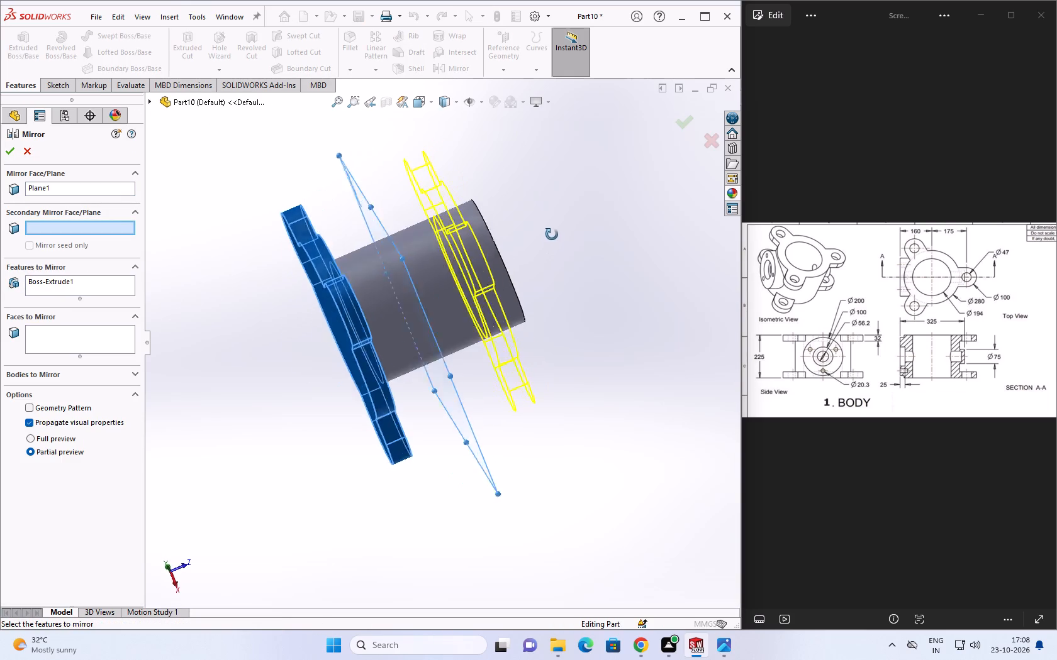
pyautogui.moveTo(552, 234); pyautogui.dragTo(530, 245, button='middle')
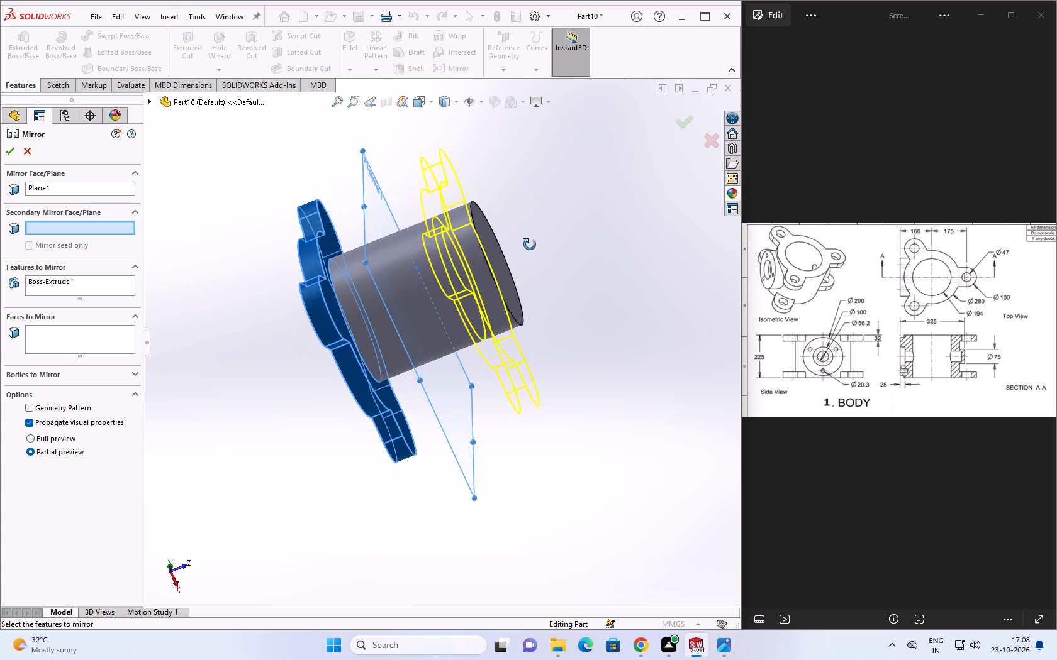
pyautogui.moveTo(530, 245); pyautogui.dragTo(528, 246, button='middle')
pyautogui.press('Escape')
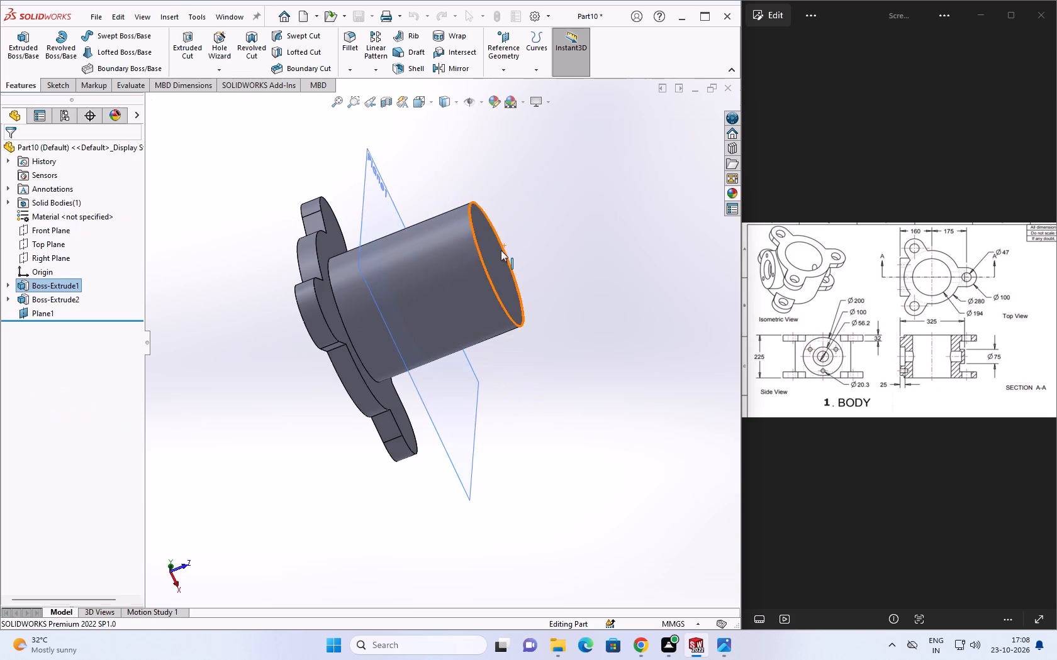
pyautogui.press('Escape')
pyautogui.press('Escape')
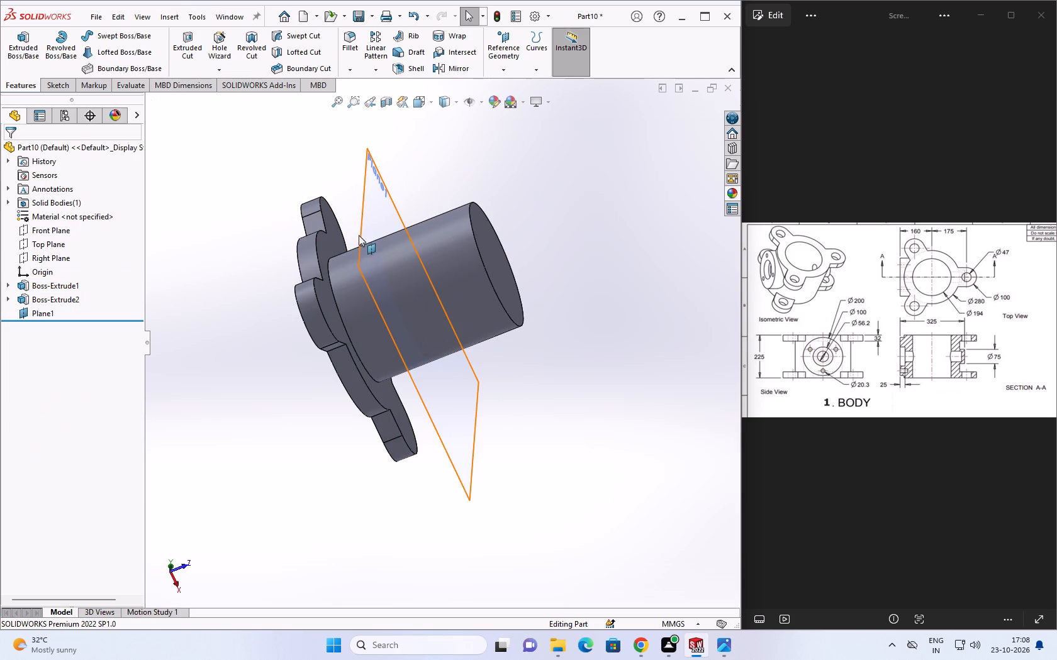
# Redefine the offset mid-plane to use the three-lug flange's cylinder-side face as its first reference.
pyautogui.moveTo(374, 209); pyautogui.dragTo(403, 262, button='middle')
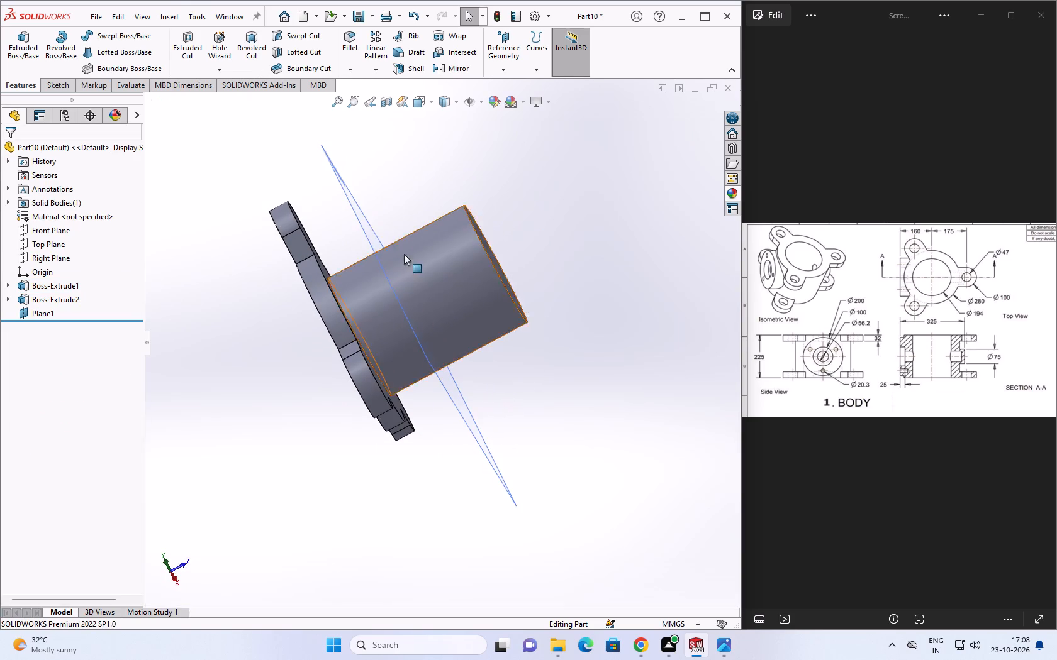
pyautogui.click(362, 221)
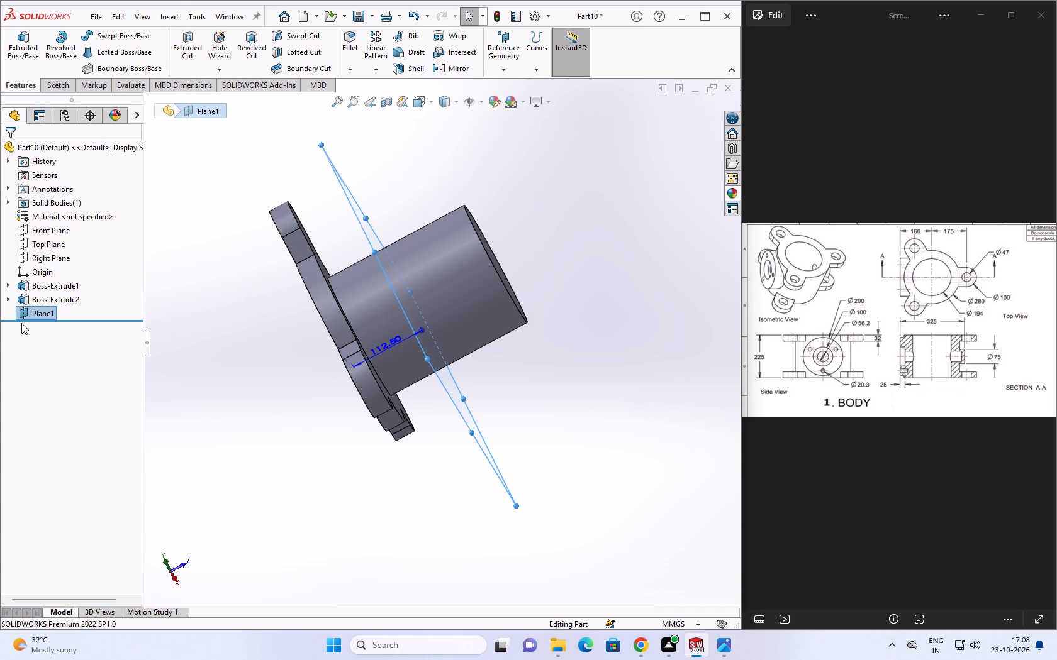
pyautogui.click(19, 317)
pyautogui.click(33, 279)
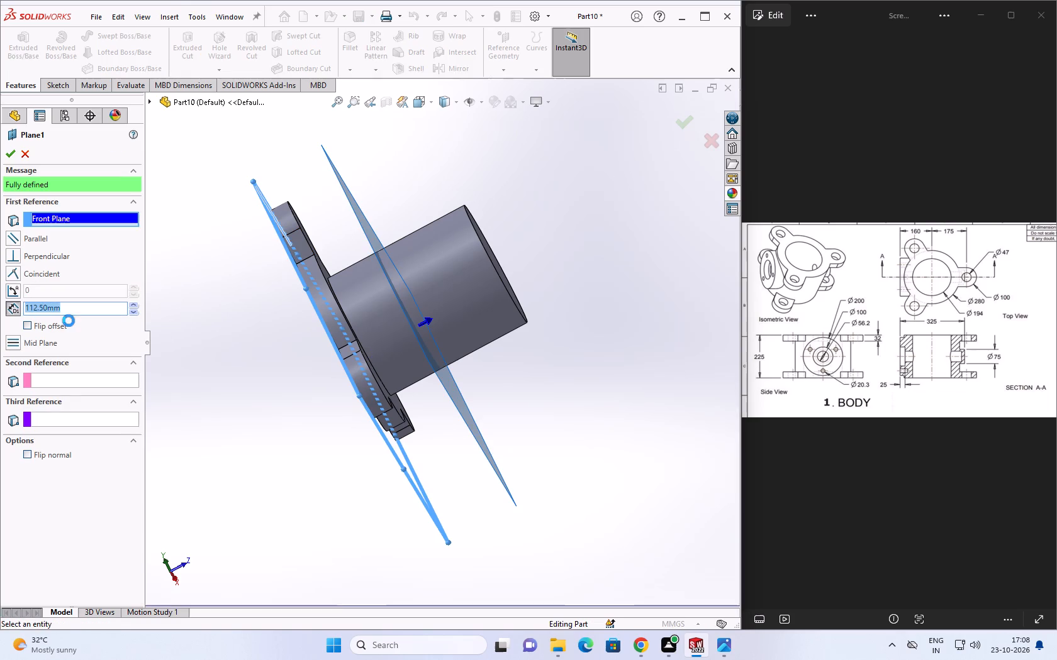
pyautogui.moveTo(189, 287); pyautogui.dragTo(175, 302, button='middle')
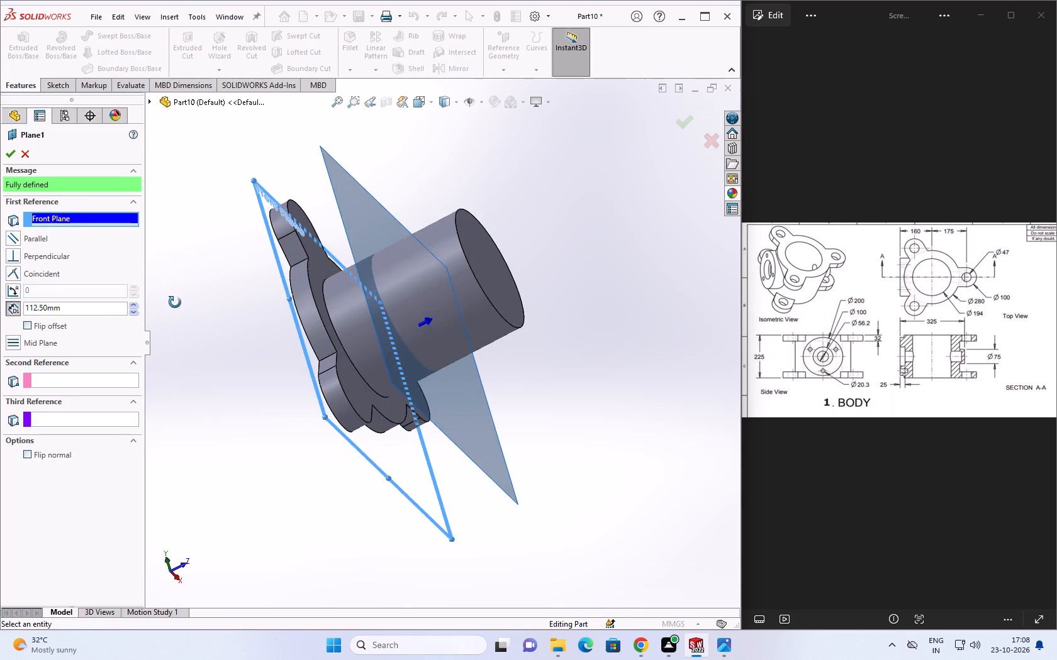
pyautogui.moveTo(175, 302); pyautogui.dragTo(184, 314, button='middle')
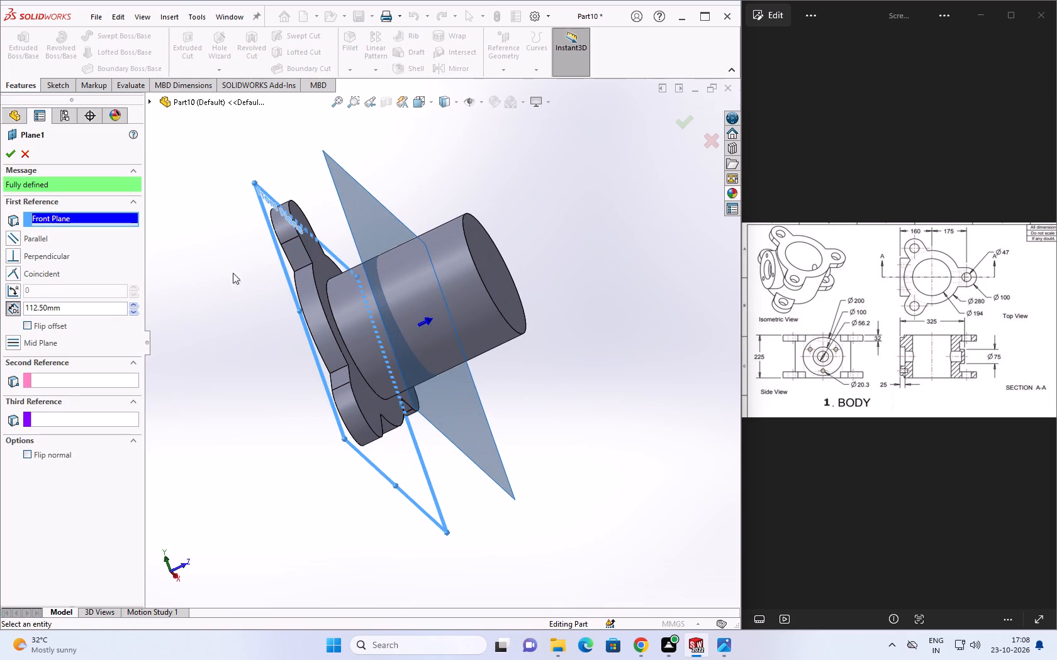
pyautogui.click(322, 272)
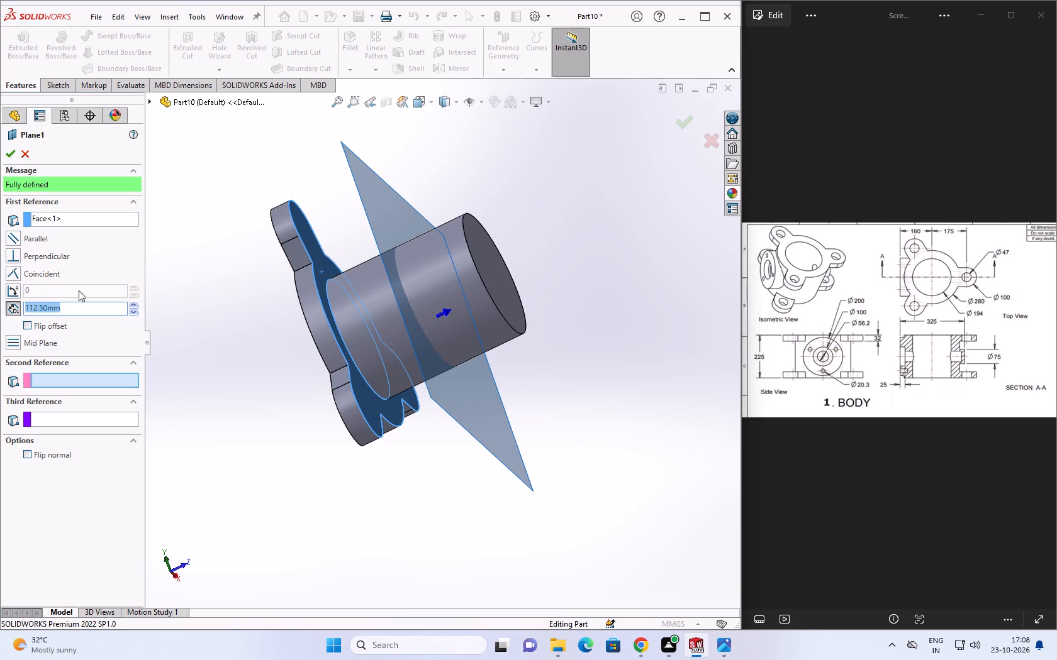
pyautogui.click(12, 155)
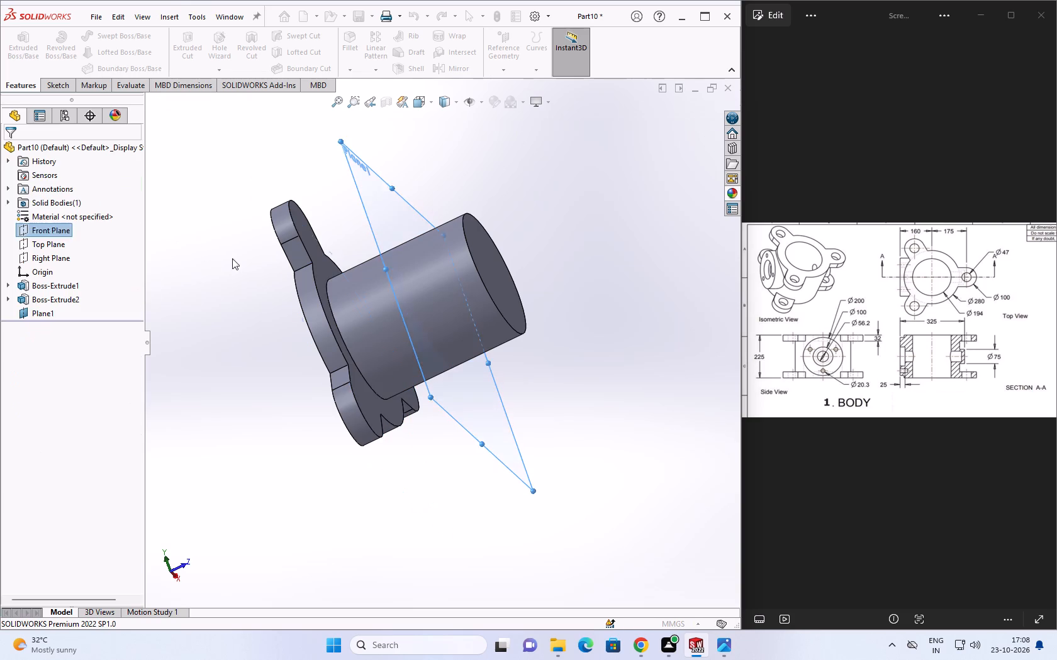
# Mirror the three-lug flange feature about the redefined offset plane to form the flange at the cylinder's other end.
pyautogui.click(34, 285)
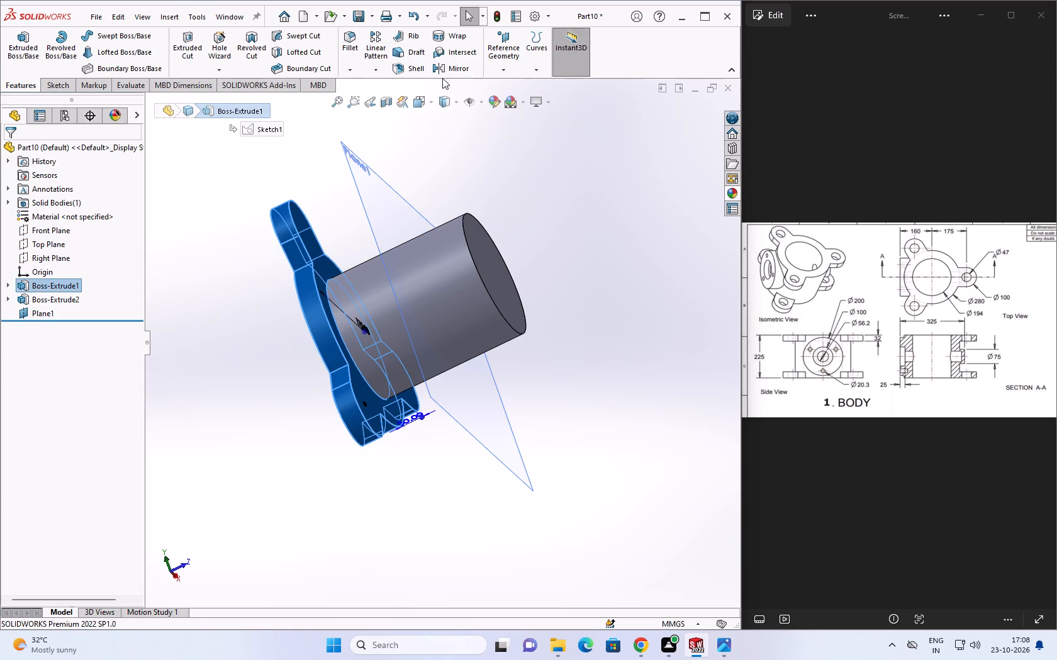
pyautogui.click(447, 70)
pyautogui.click(355, 178)
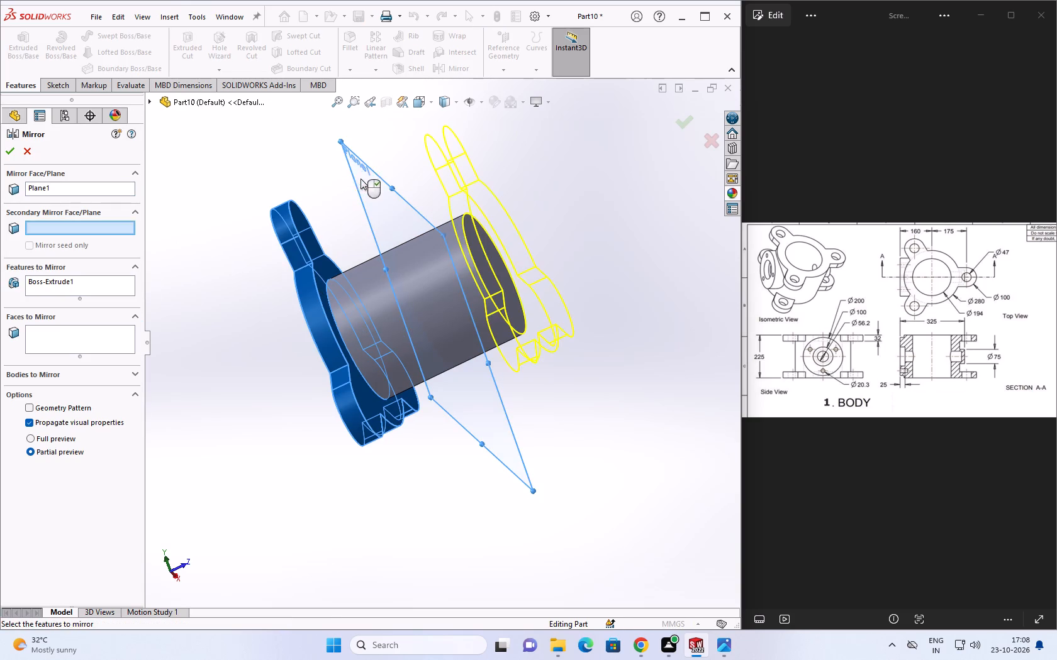
pyautogui.moveTo(624, 356); pyautogui.dragTo(641, 311, button='middle')
pyautogui.click(681, 123)
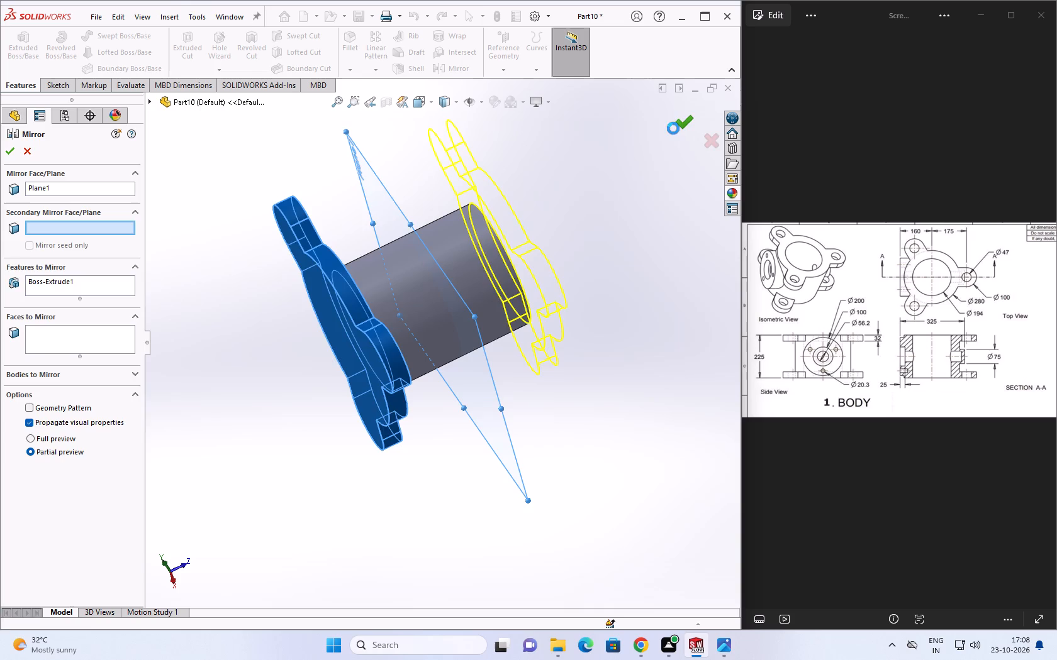
pyautogui.click(639, 331)
pyautogui.press('Escape')
# In the original flange's sketch, add a 47/2 mm (23.5 mm) radius circle centred in the lug on the horizontal centreline.
pyautogui.moveTo(523, 382); pyautogui.dragTo(559, 301, button='middle')
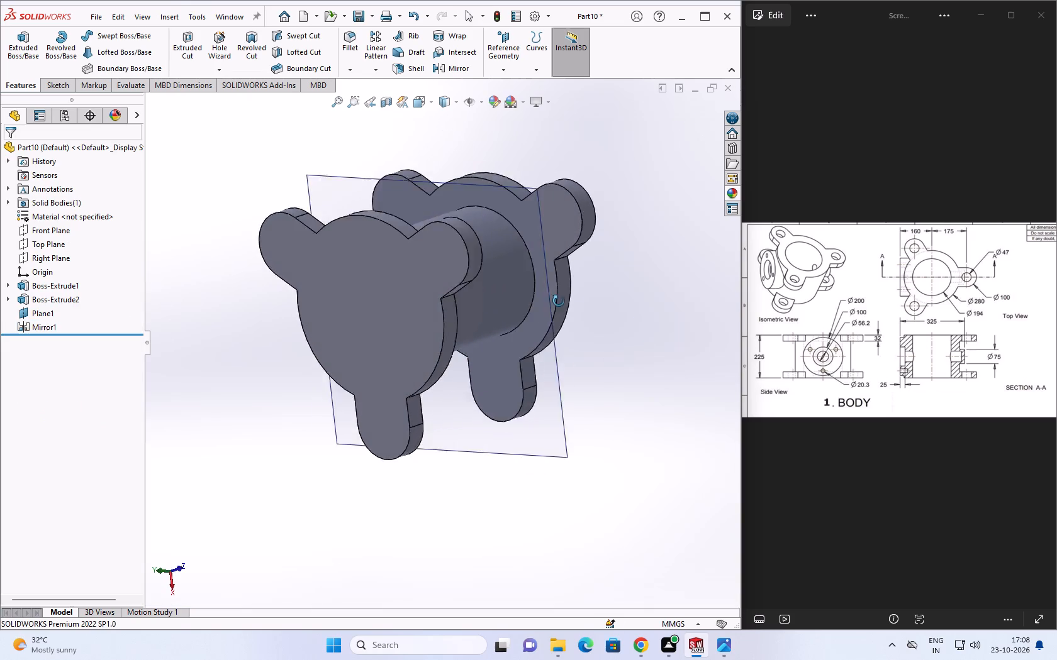
pyautogui.moveTo(559, 301); pyautogui.dragTo(619, 214, button='middle')
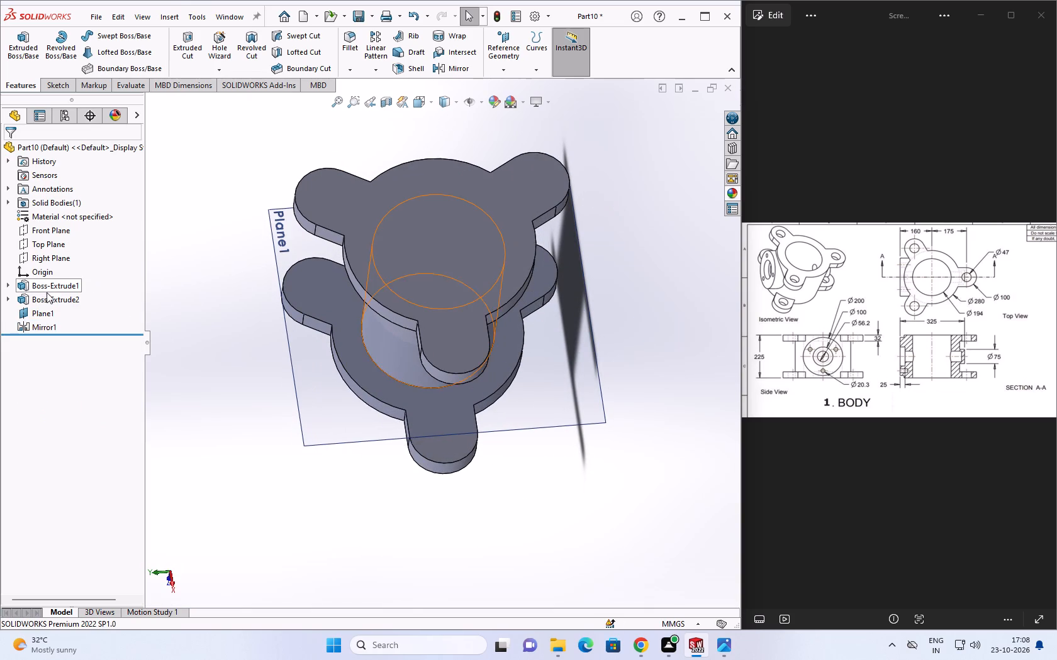
pyautogui.click(44, 283)
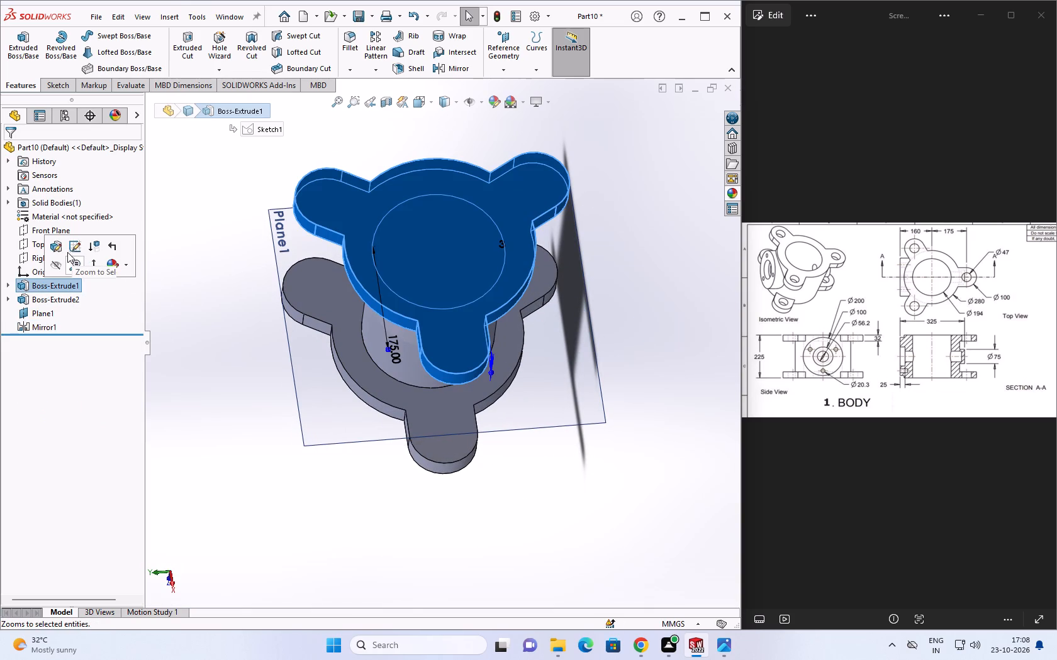
pyautogui.click(67, 252)
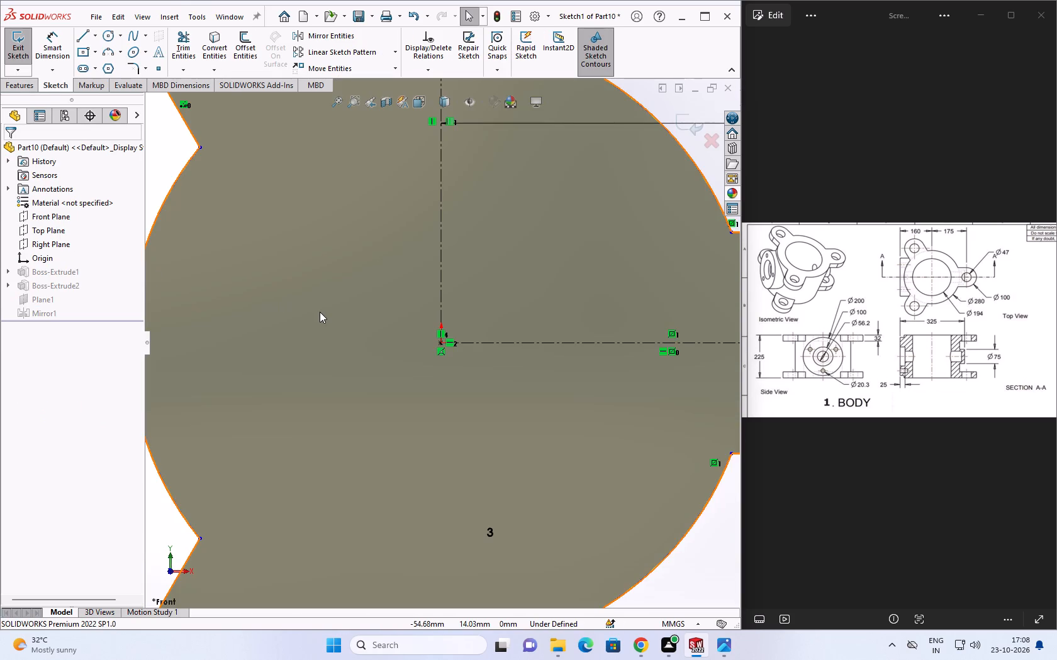
pyautogui.scroll(4, 320, 312)
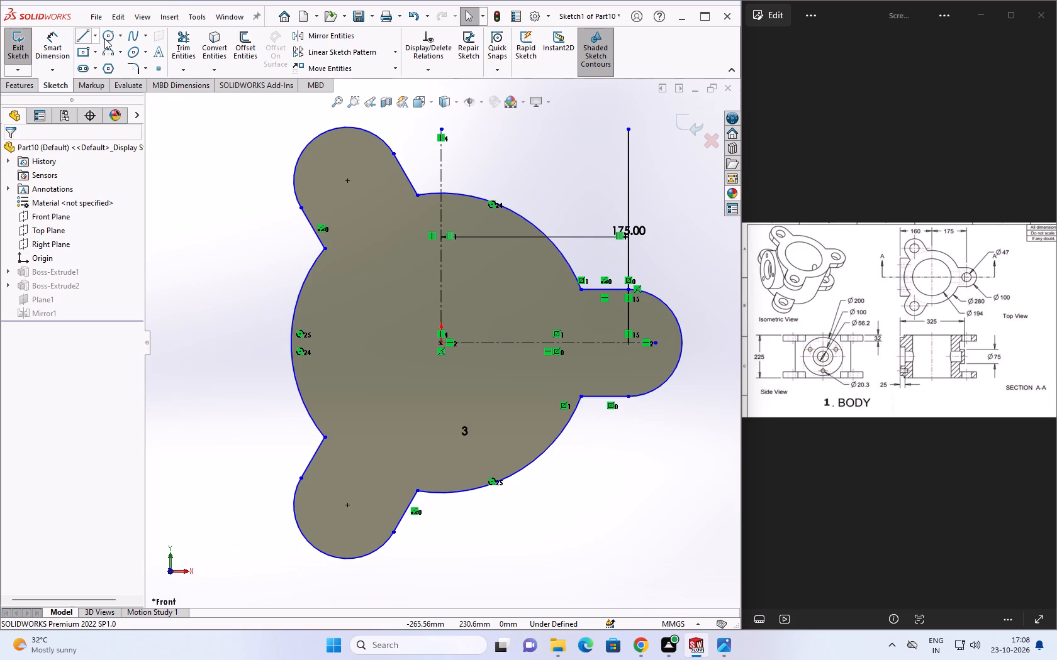
pyautogui.click(104, 38)
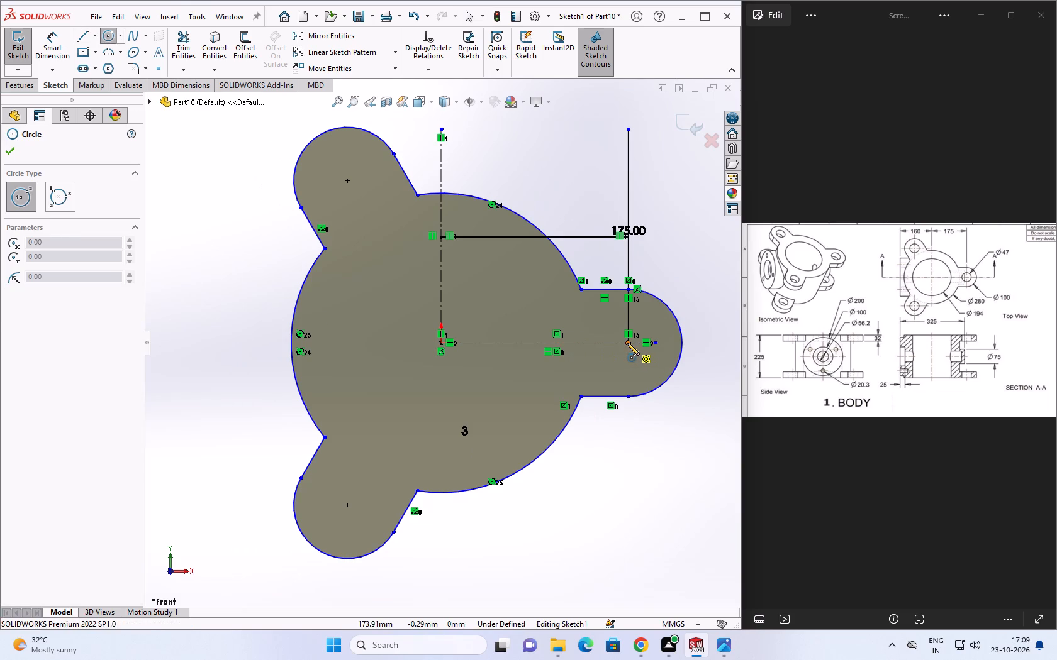
pyautogui.click(627, 343)
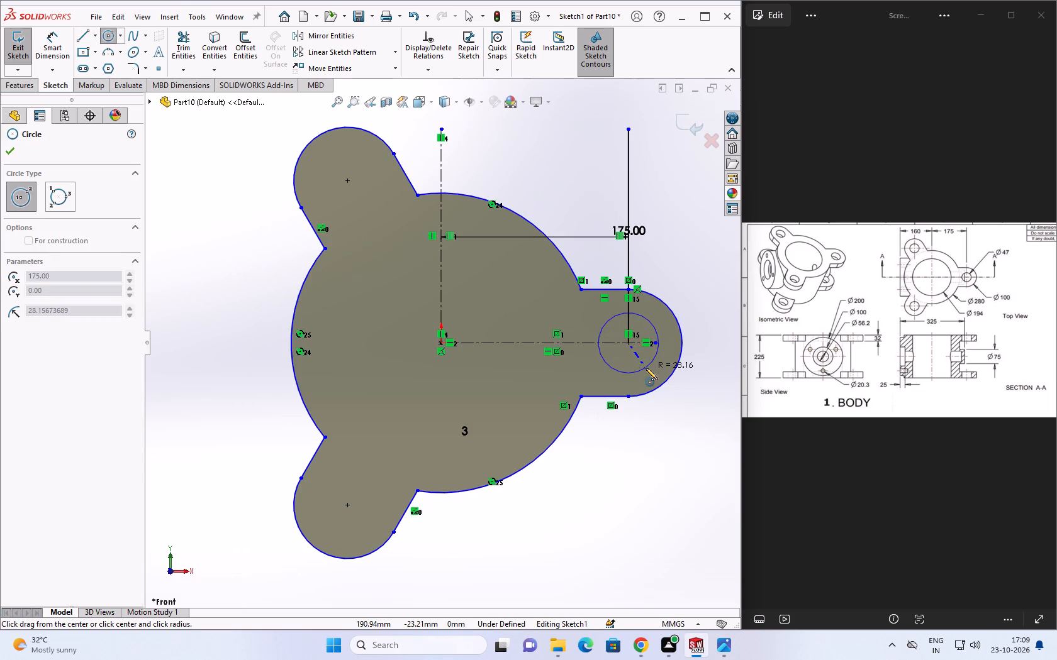
pyautogui.click(646, 368)
pyautogui.write('47/2')
pyautogui.press('Return')
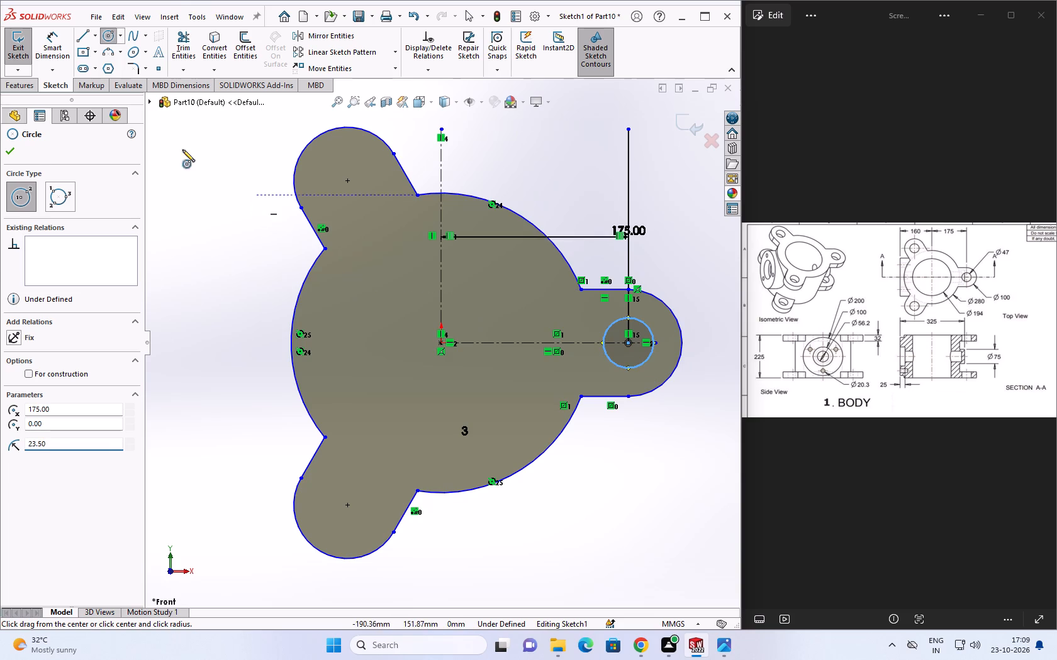
pyautogui.press('Escape')
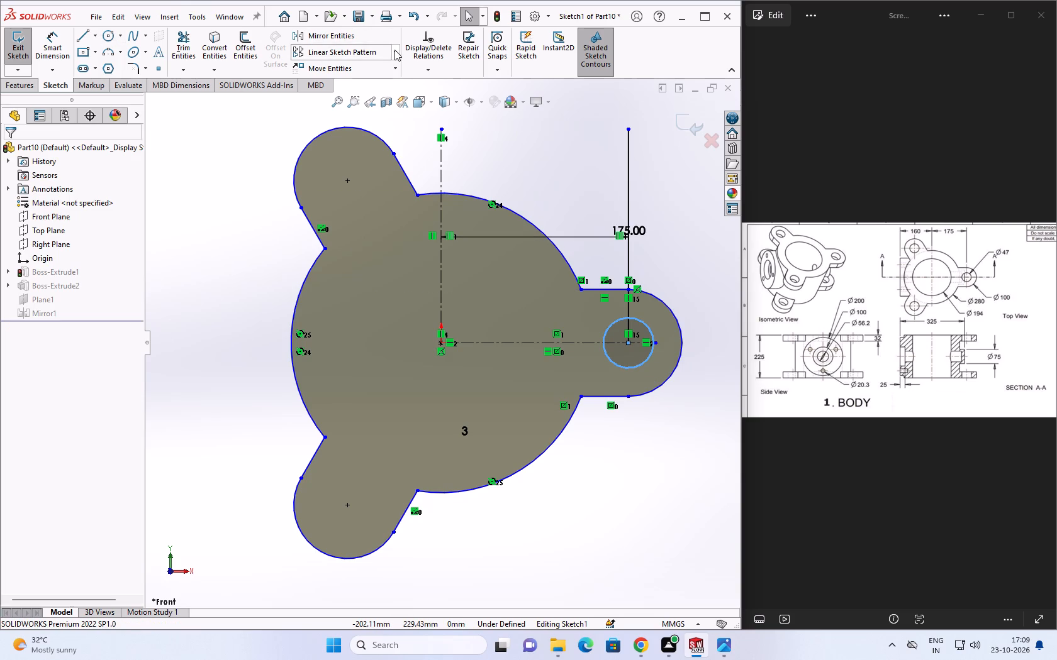
# Circular-pattern the lug hole circle about the origin with 3 equally spaced instances over 360 degrees, and exit the sketch.
pyautogui.click(394, 50)
pyautogui.click(364, 81)
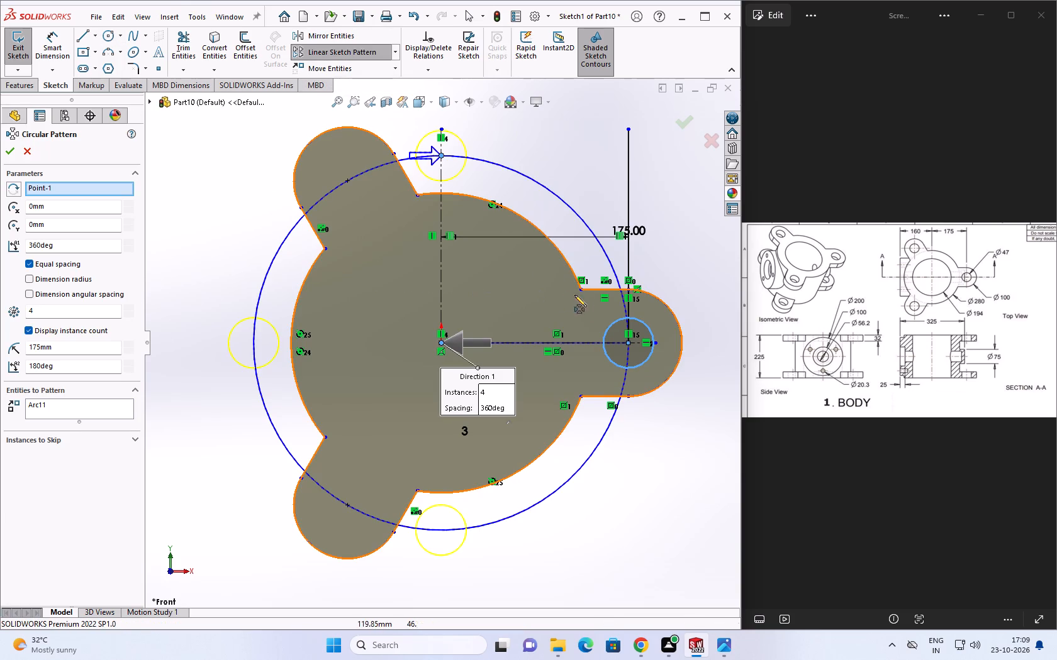
pyautogui.doubleClick(61, 310)
pyautogui.press('3')
pyautogui.press('Return')
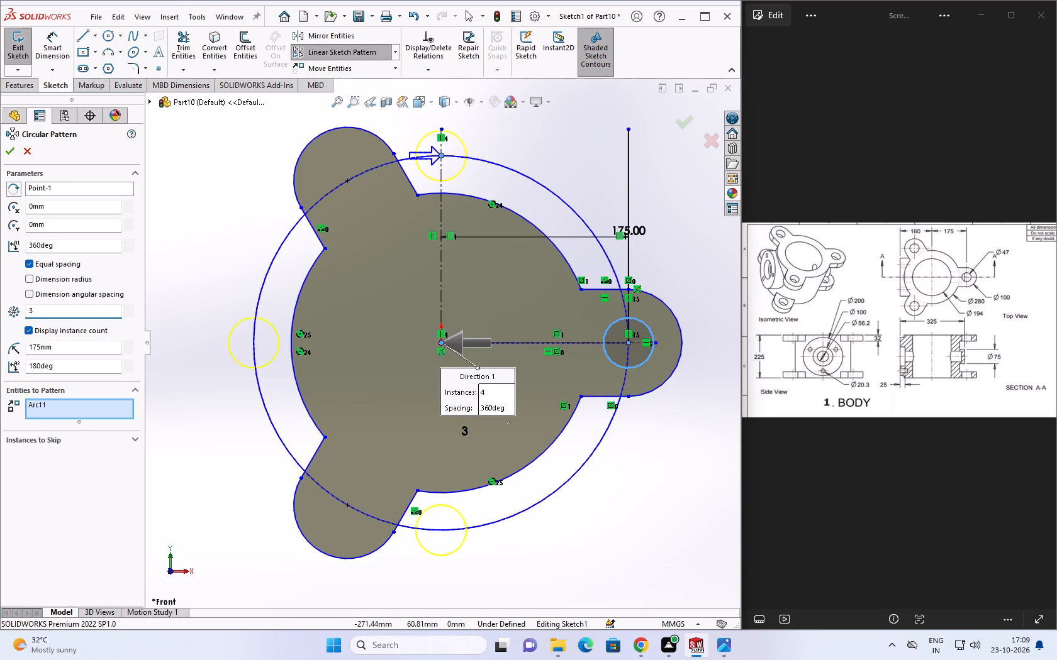
pyautogui.click(15, 151)
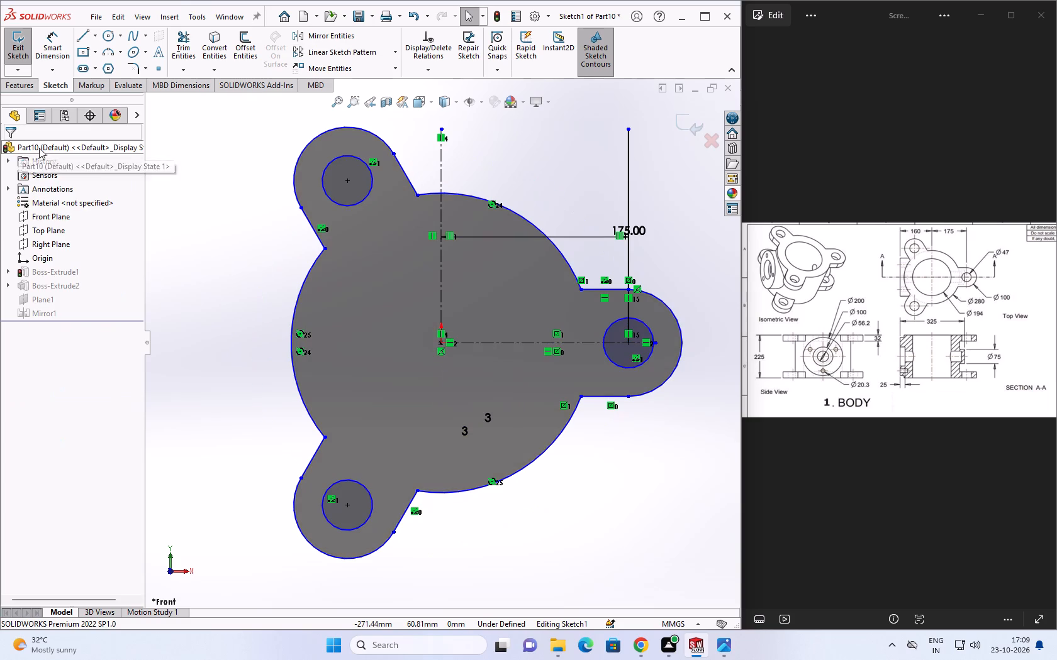
pyautogui.moveTo(549, 172); pyautogui.dragTo(466, 241, button='middle')
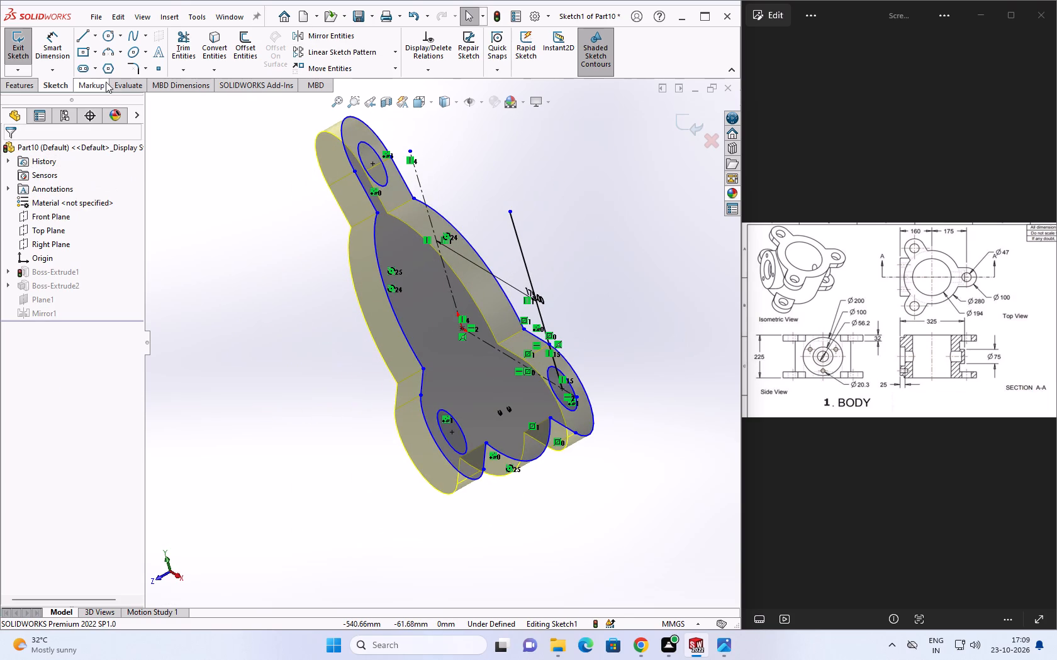
pyautogui.click(9, 88)
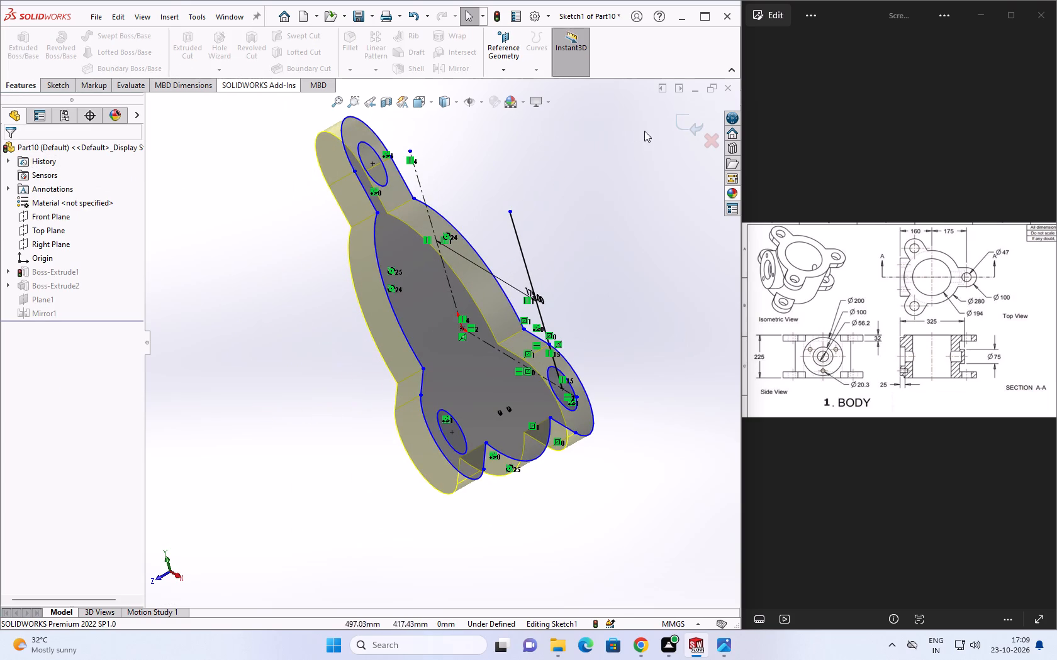
pyautogui.click(688, 123)
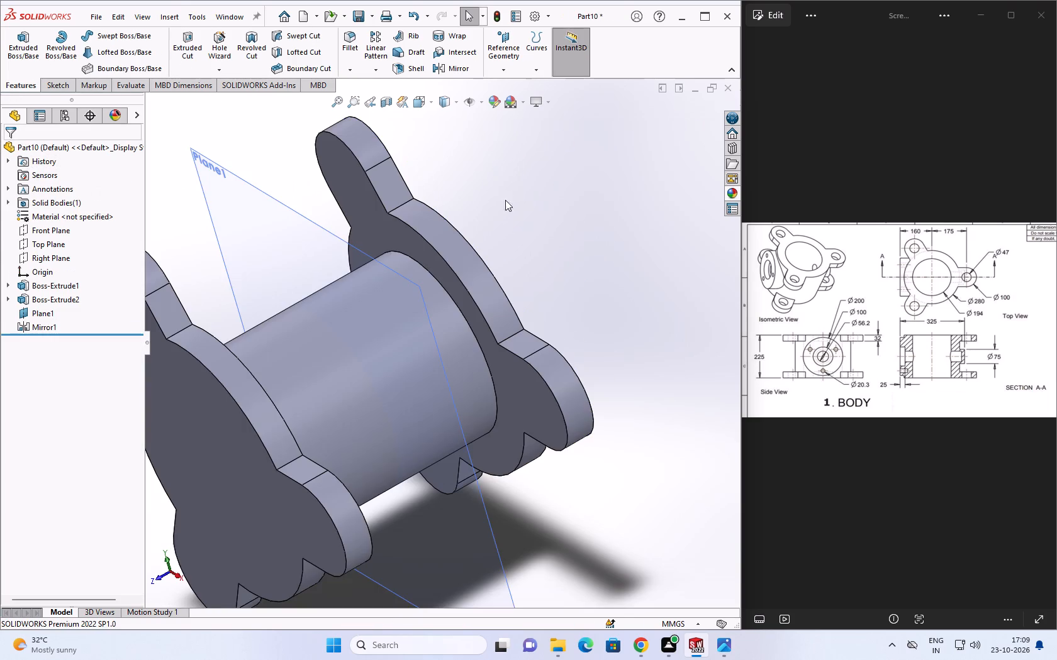
# Edit the original flange's extrusion and add the flange region surrounding the three lug holes to its selected contours.
pyautogui.moveTo(505, 200); pyautogui.dragTo(520, 155, button='middle')
pyautogui.click(60, 286)
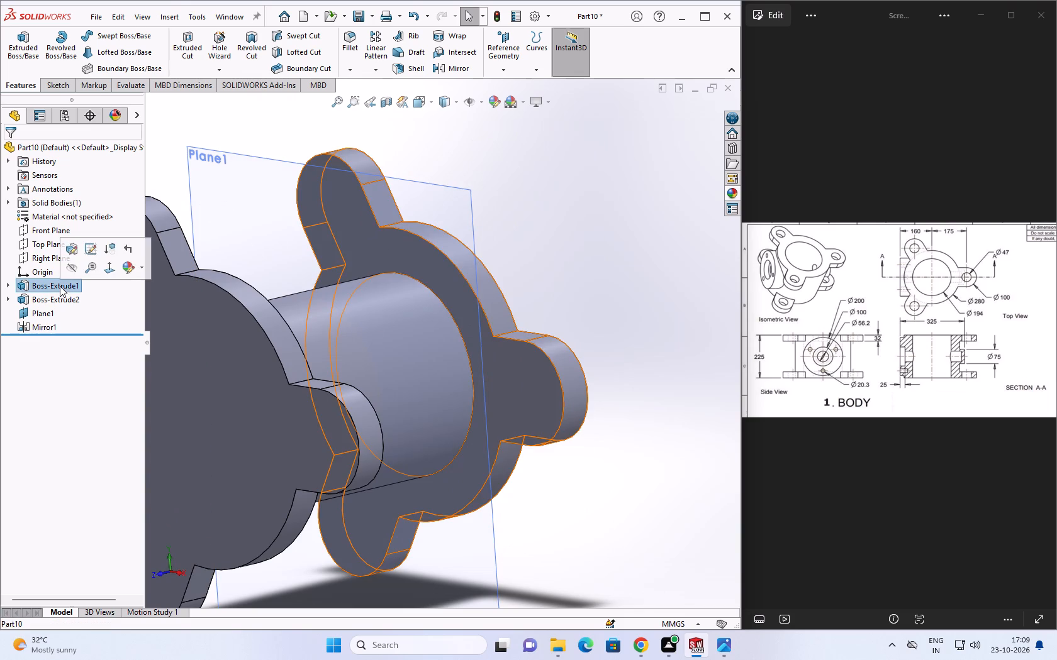
pyautogui.click(71, 251)
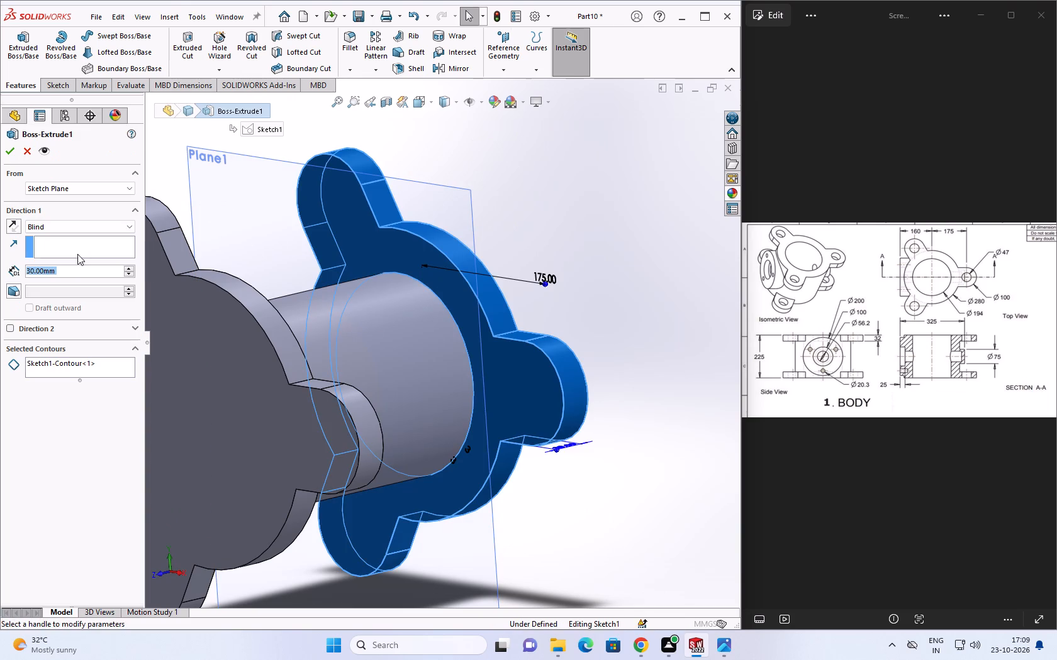
pyautogui.moveTo(258, 292); pyautogui.dragTo(285, 238, button='middle')
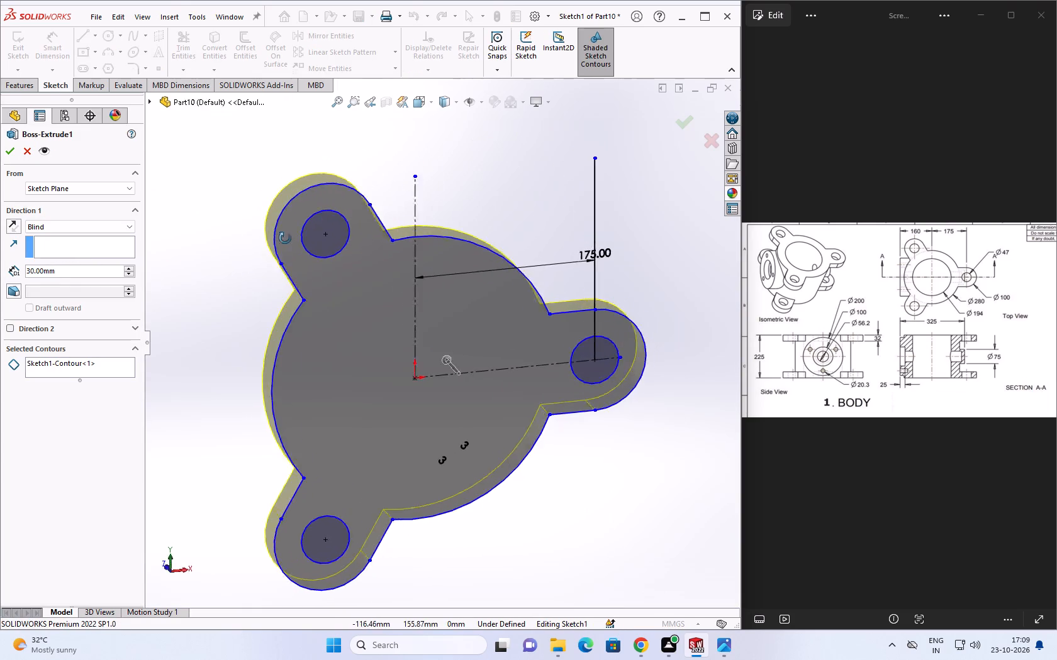
pyautogui.moveTo(285, 238); pyautogui.dragTo(136, 172, button='middle')
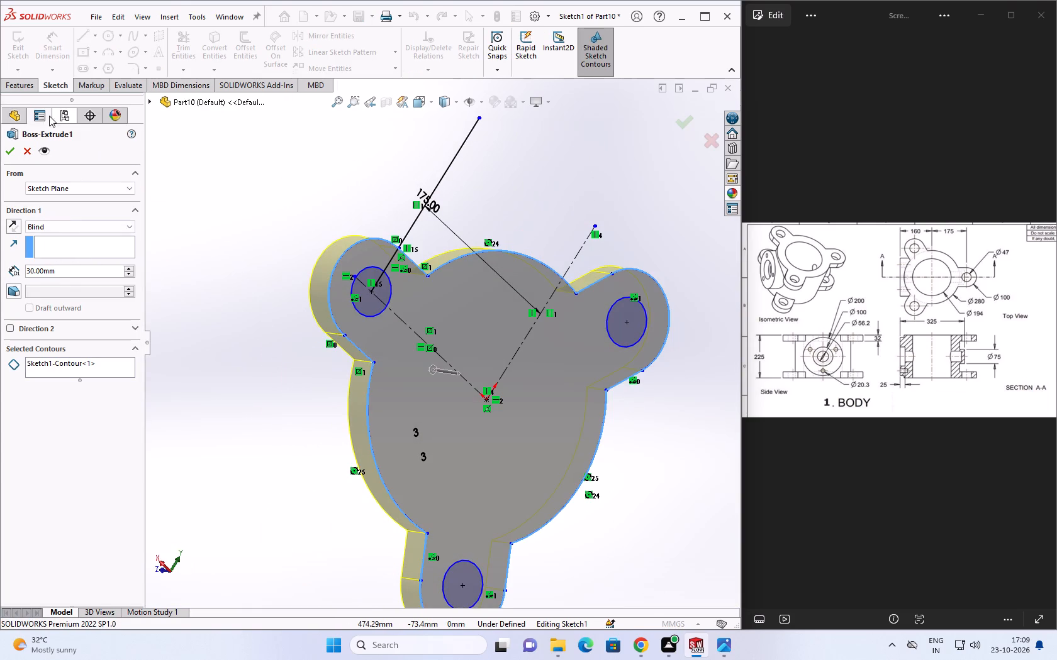
pyautogui.click(82, 372)
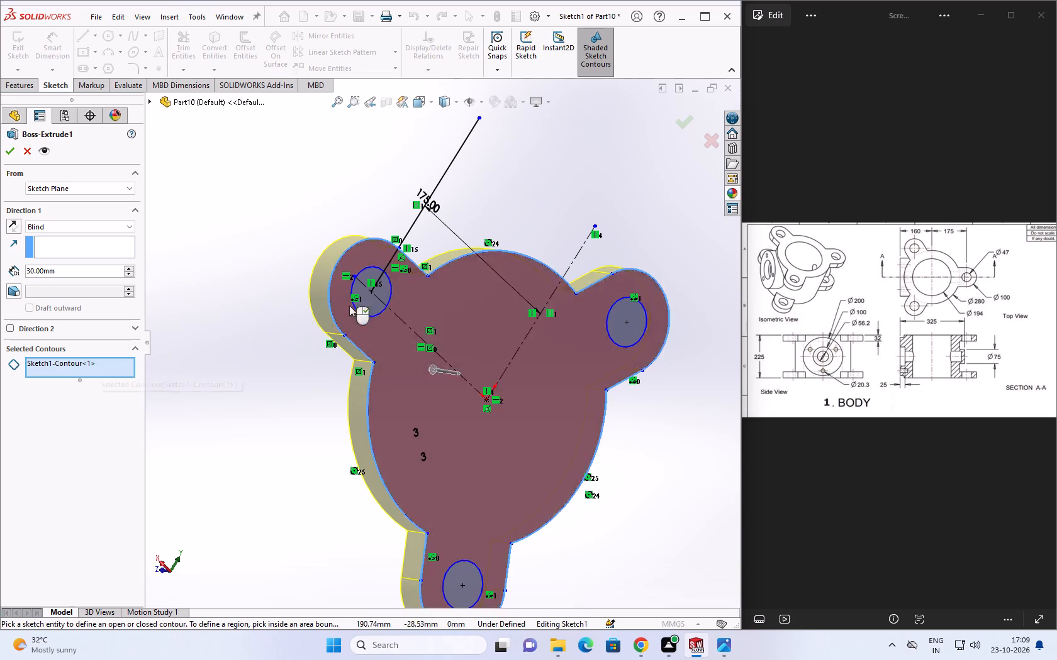
pyautogui.click(355, 308)
pyautogui.click(513, 428)
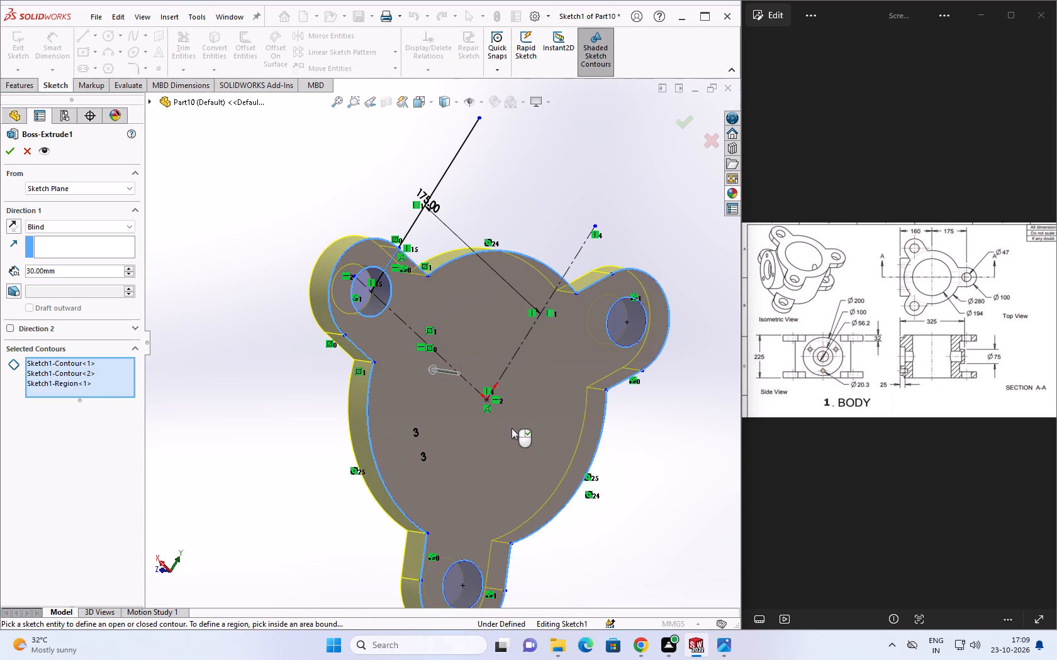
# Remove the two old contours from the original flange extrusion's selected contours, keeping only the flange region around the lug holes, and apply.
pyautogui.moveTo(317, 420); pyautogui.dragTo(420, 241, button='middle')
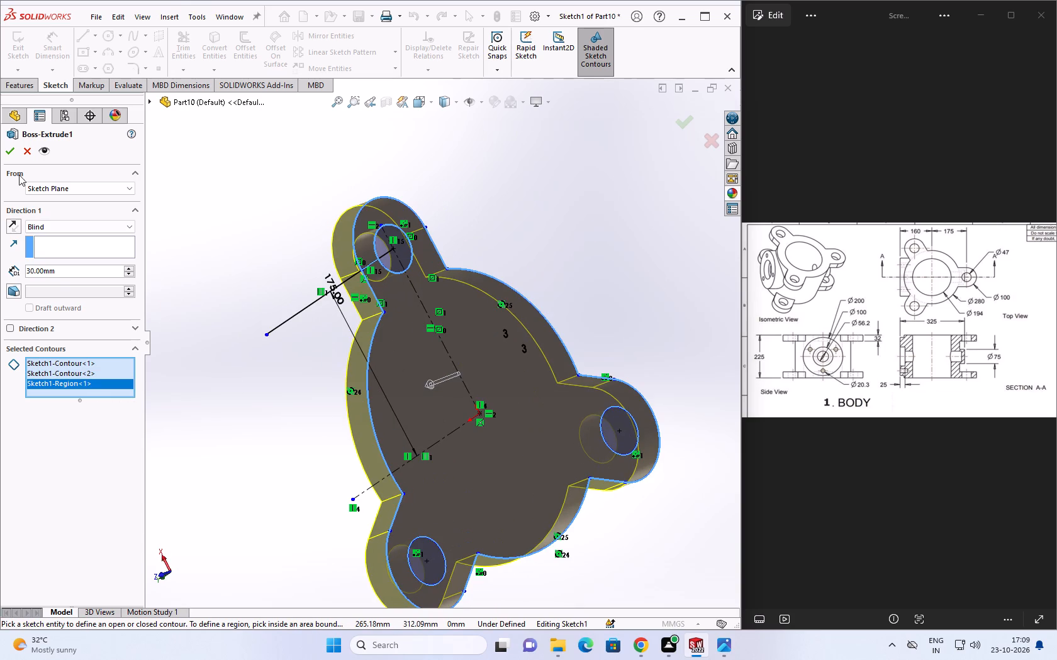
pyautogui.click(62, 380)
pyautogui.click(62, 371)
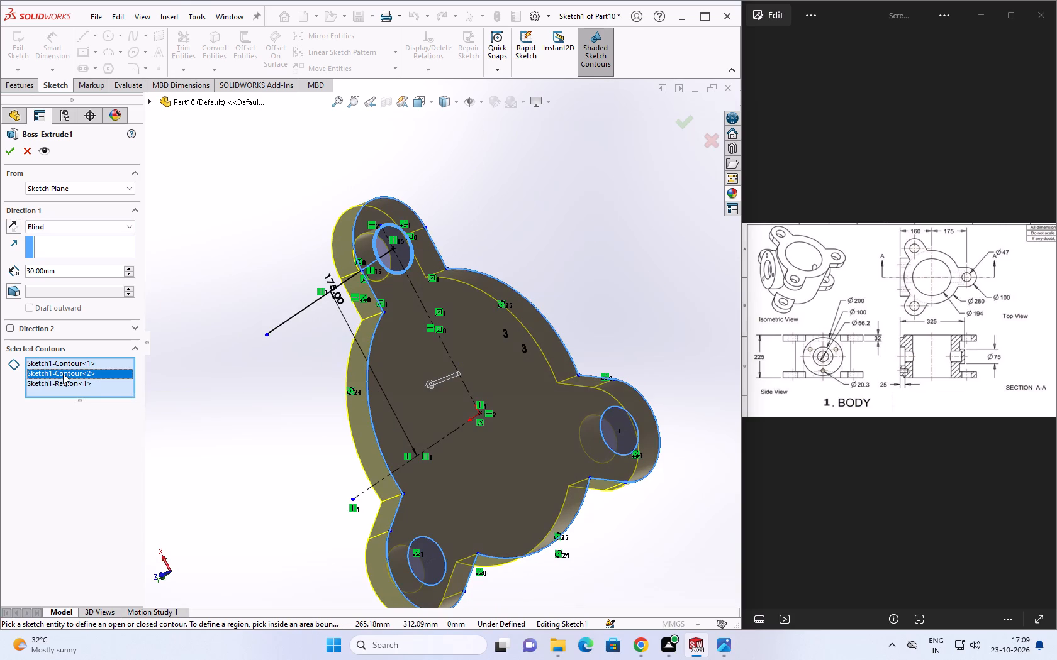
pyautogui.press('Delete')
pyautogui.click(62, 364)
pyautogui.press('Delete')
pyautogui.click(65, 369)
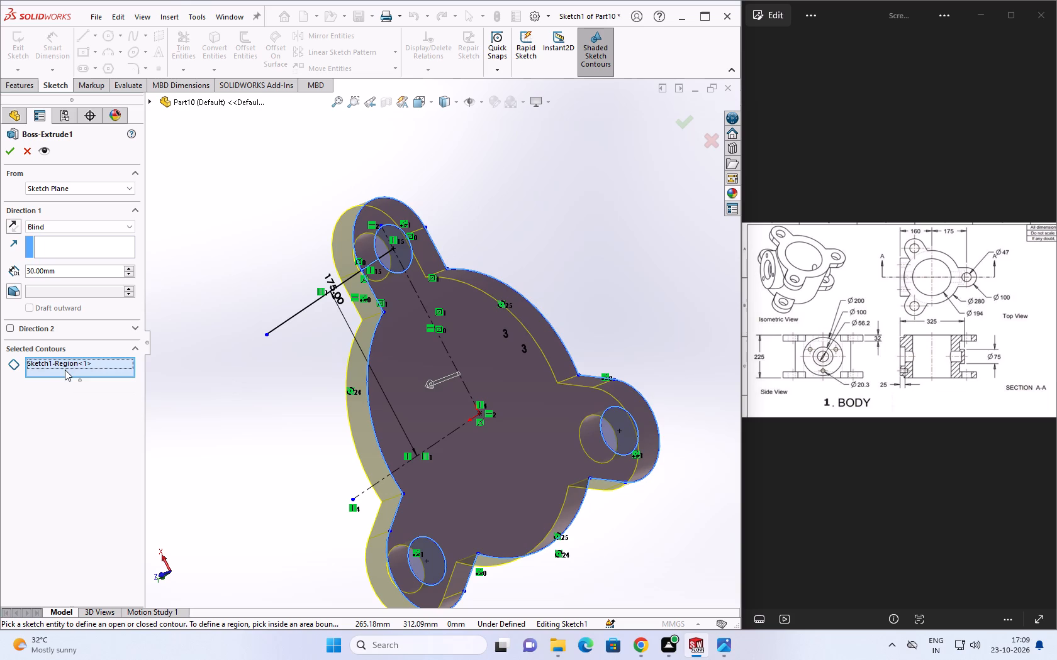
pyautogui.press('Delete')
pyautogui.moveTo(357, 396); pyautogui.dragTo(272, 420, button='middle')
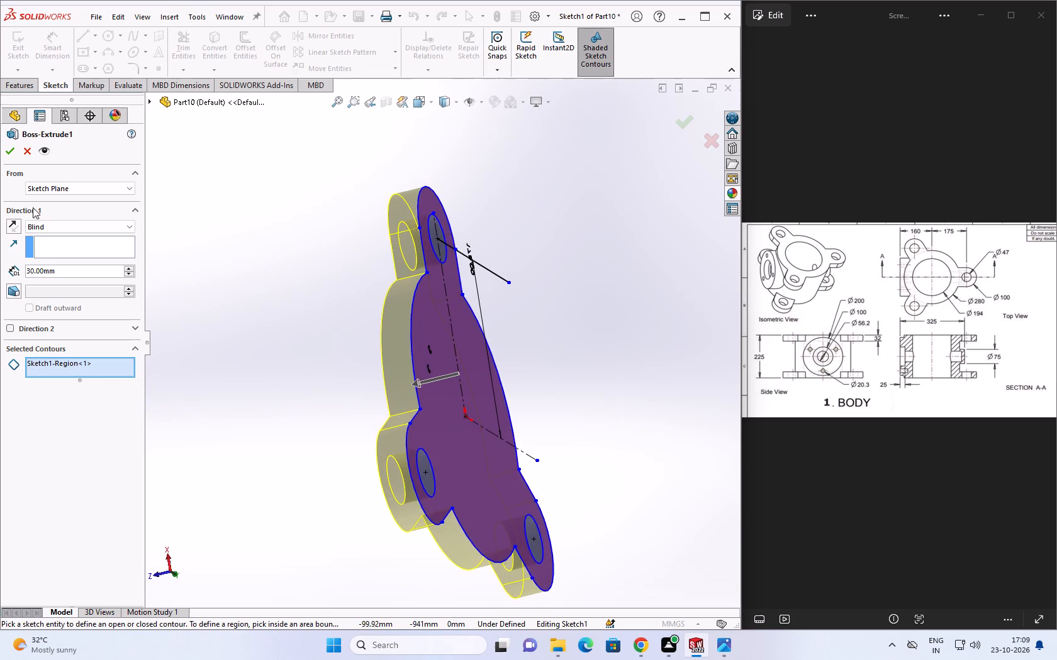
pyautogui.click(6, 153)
# Examine the cylinder and both flanges from several angles, including the lug holes at each end.
pyautogui.moveTo(303, 286); pyautogui.dragTo(345, 215, button='middle')
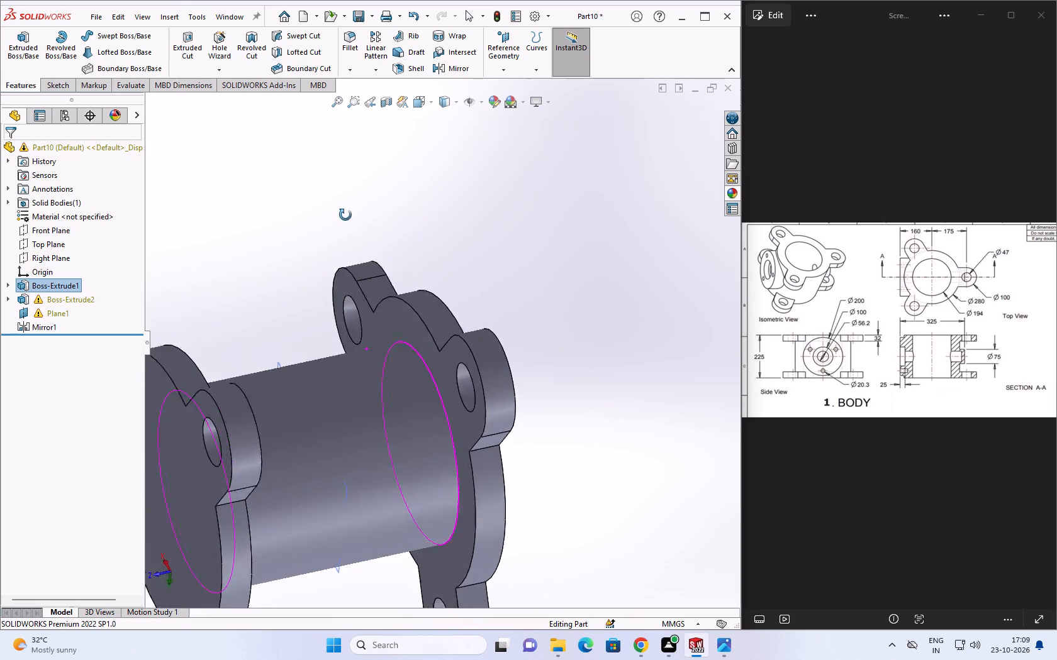
pyautogui.moveTo(345, 215); pyautogui.dragTo(417, 195, button='middle')
pyautogui.moveTo(492, 238); pyautogui.dragTo(395, 245, button='middle')
pyautogui.scroll(-1, 484, 240)
pyautogui.scroll(-2, 394, 246)
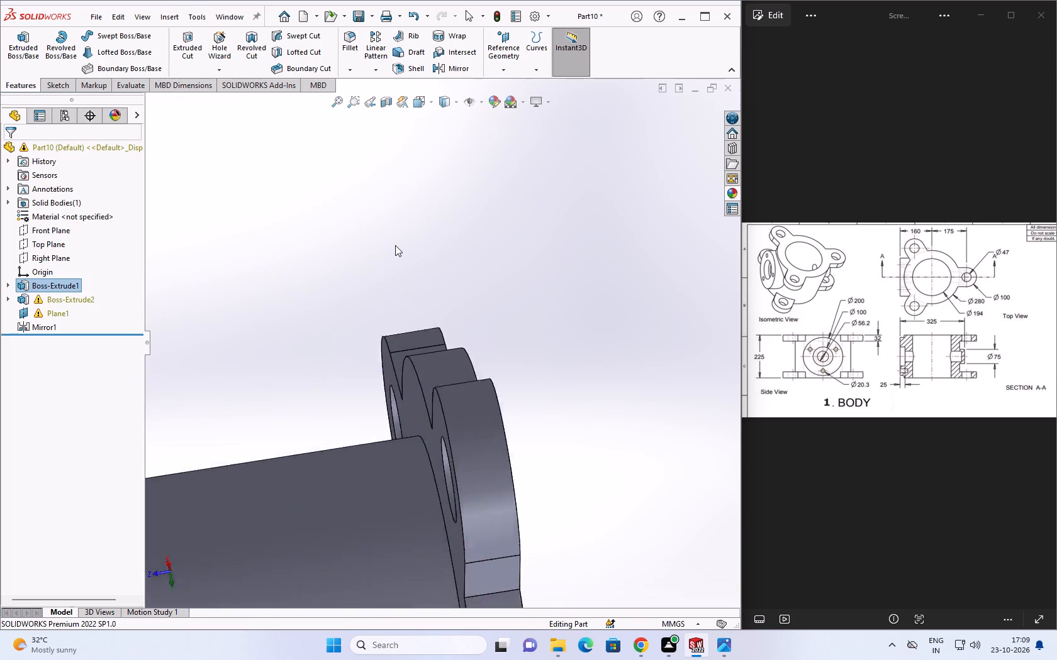
pyautogui.scroll(-2, 395, 245)
pyautogui.scroll(6, 394, 246)
pyautogui.scroll(2, 367, 311)
pyautogui.moveTo(314, 326); pyautogui.dragTo(400, 226, button='middle')
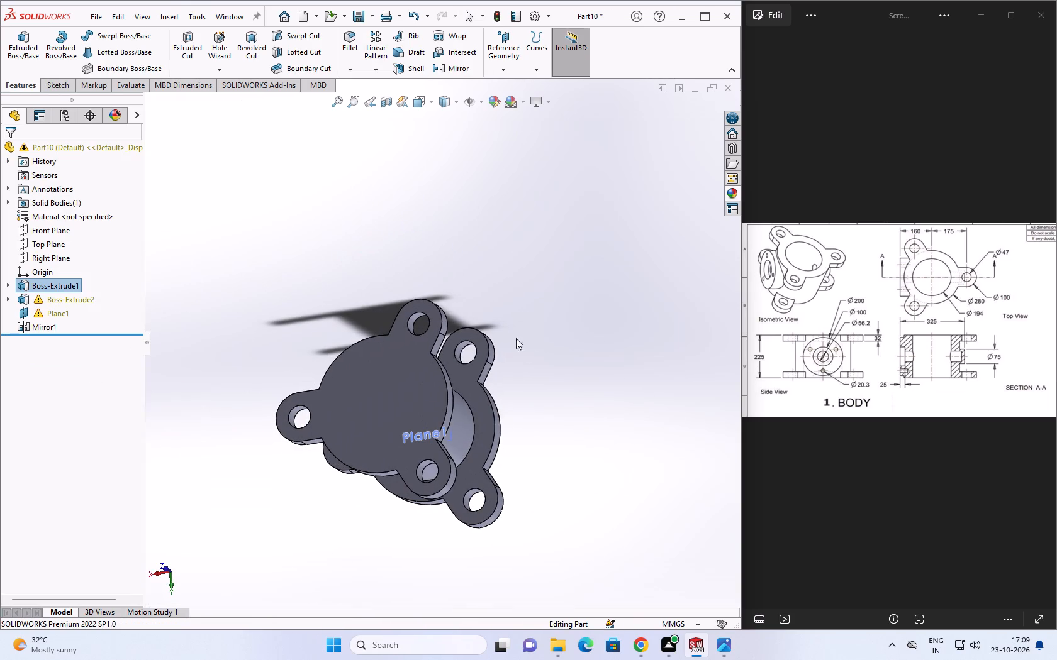
pyautogui.click(552, 357)
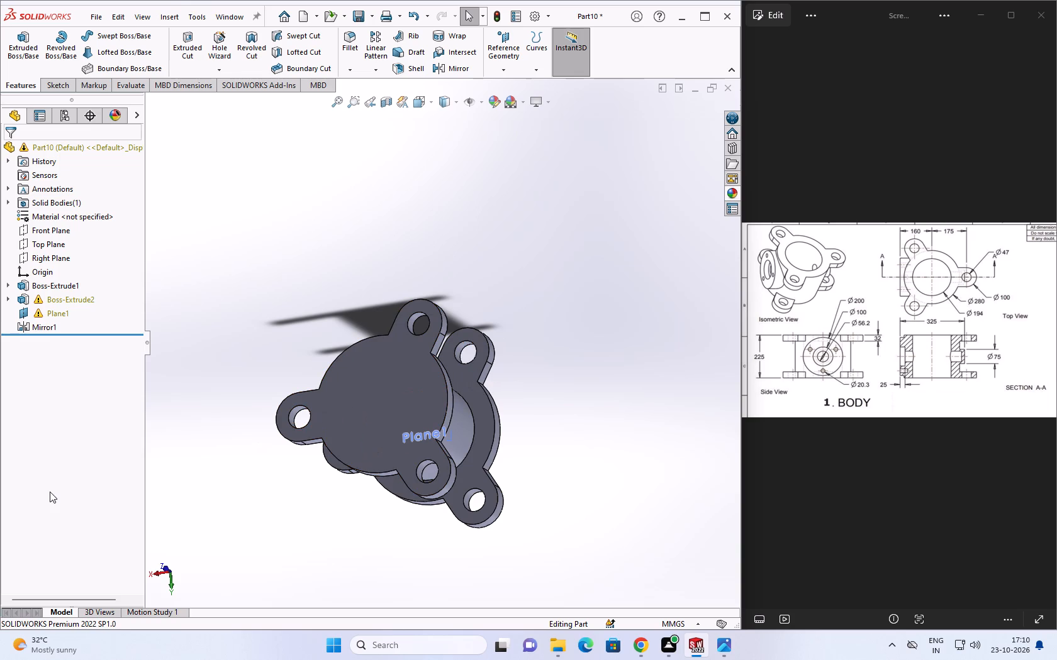
pyautogui.scroll(-5, 594, 431)
pyautogui.moveTo(593, 431); pyautogui.dragTo(581, 425, button='middle')
pyautogui.scroll(6, 548, 417)
pyautogui.moveTo(439, 485); pyautogui.dragTo(435, 485, button='middle')
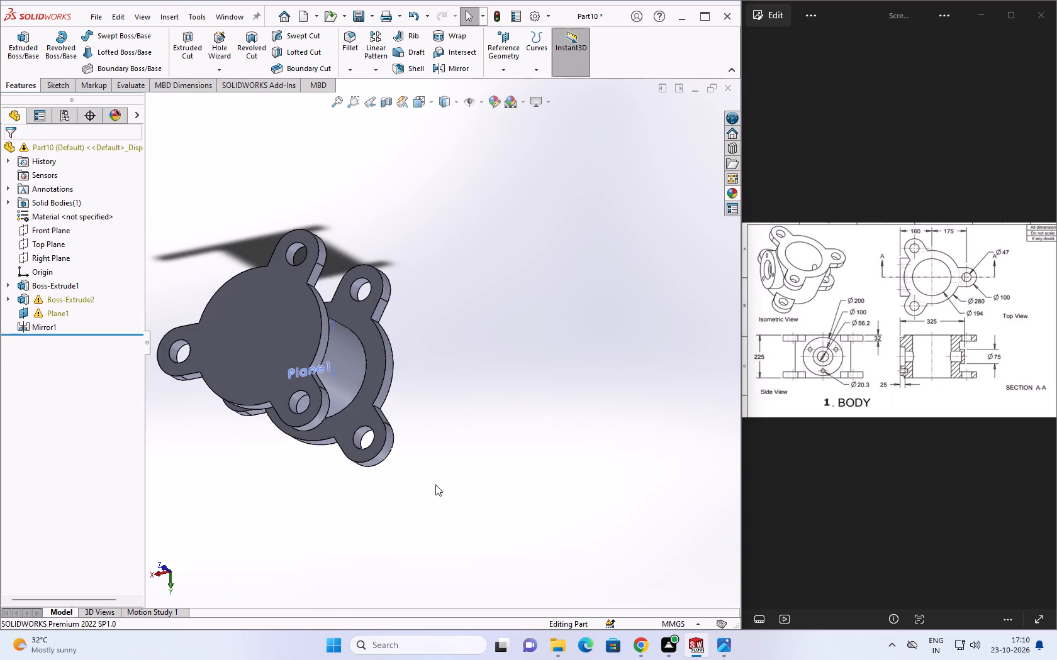
pyautogui.moveTo(435, 485); pyautogui.dragTo(386, 446, button='middle')
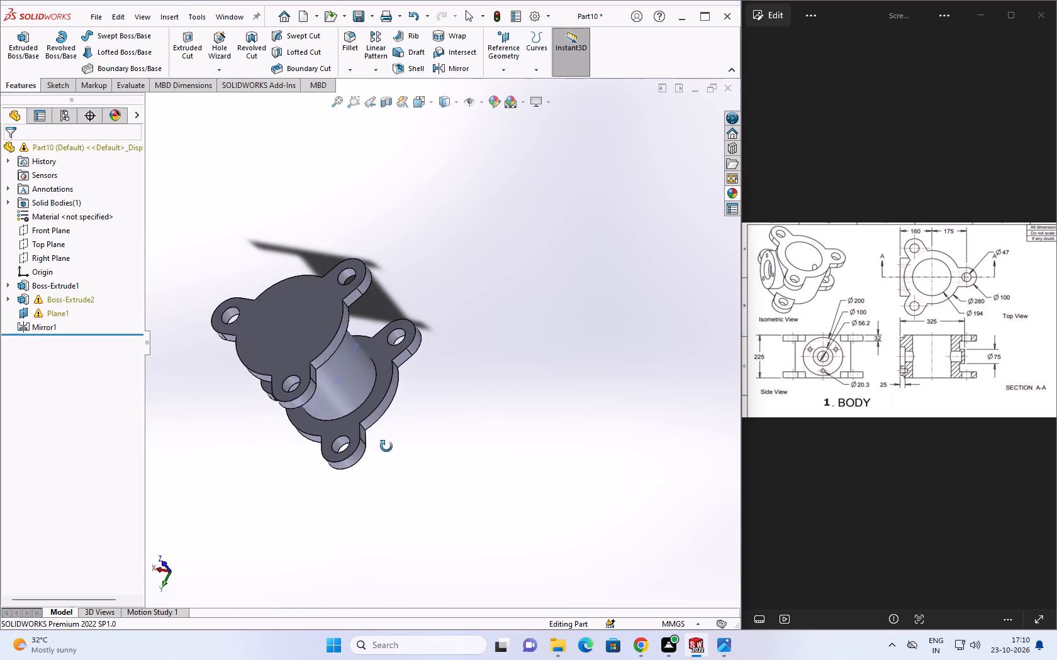
pyautogui.moveTo(386, 446); pyautogui.dragTo(457, 366, button='middle')
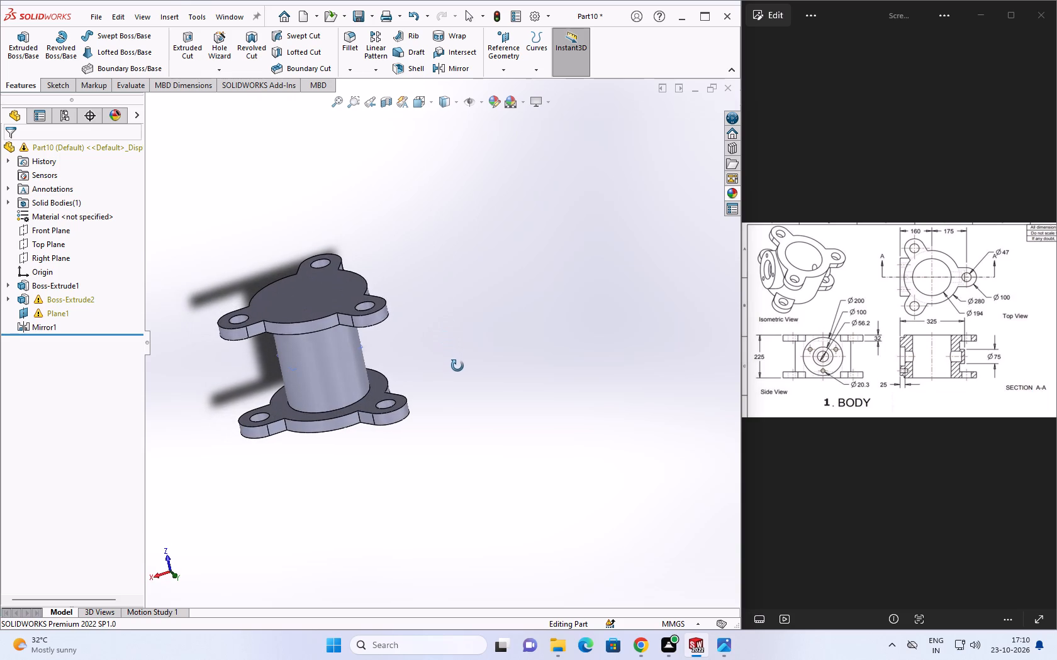
pyautogui.moveTo(457, 366); pyautogui.dragTo(453, 367, button='middle')
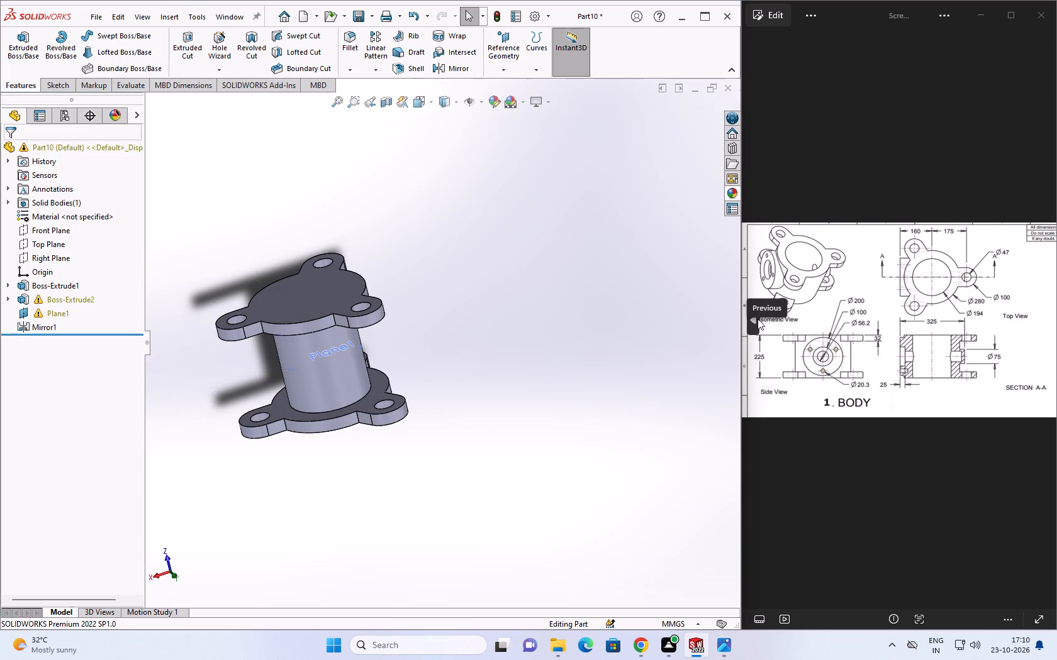
# Check the reference drawings, comparing the other body drawing and the BODY drawing's views and dimensions.
pyautogui.click(756, 319)
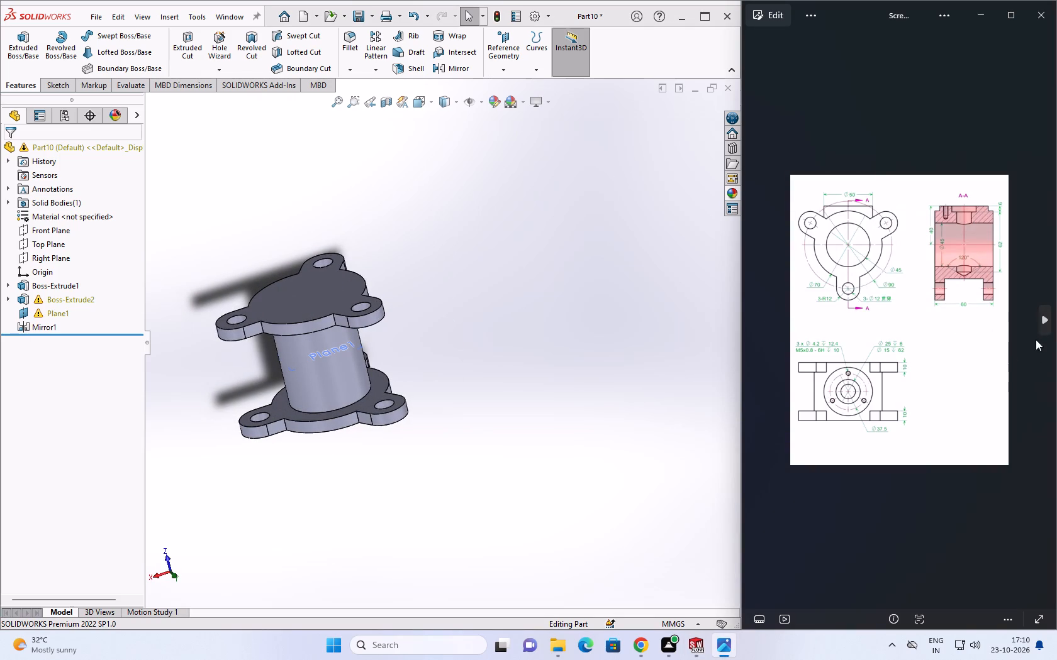
pyautogui.click(1042, 319)
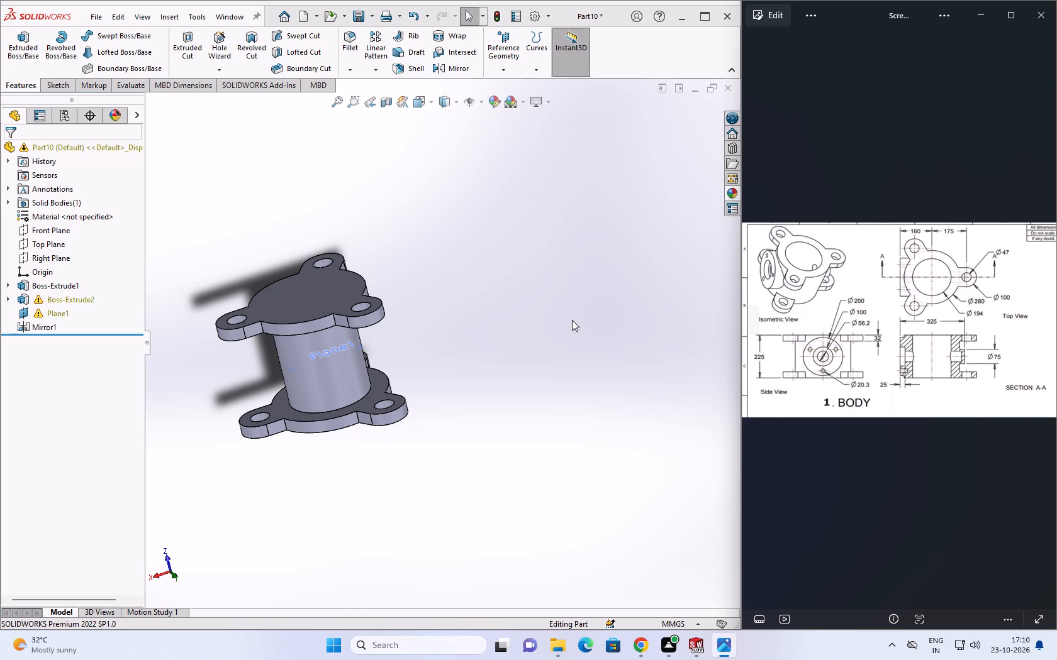
pyautogui.moveTo(571, 322); pyautogui.dragTo(571, 337, button='middle')
pyautogui.scroll(-3, 917, 368)
pyautogui.scroll(5, 895, 359)
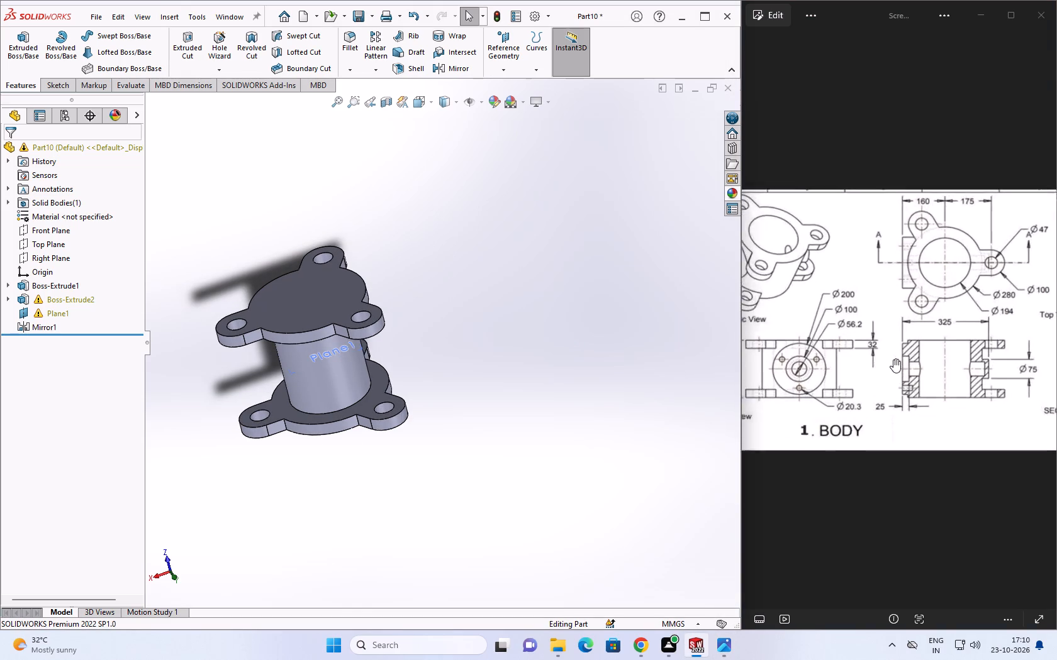
pyautogui.scroll(-8, 893, 359)
pyautogui.scroll(4, 817, 315)
pyautogui.moveTo(816, 314); pyautogui.dragTo(825, 334, button='middle')
pyautogui.scroll(-1, 822, 327)
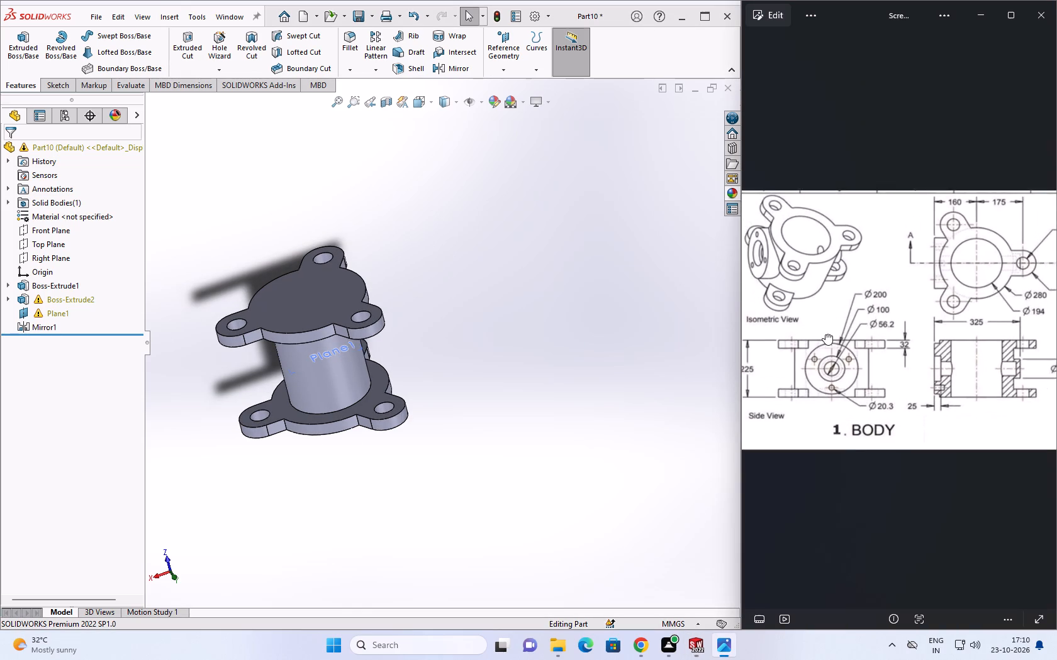
pyautogui.scroll(-2, 825, 334)
pyautogui.moveTo(825, 334); pyautogui.dragTo(892, 341, button='middle')
pyautogui.scroll(-1, 892, 341)
pyautogui.moveTo(825, 321); pyautogui.dragTo(892, 327, button='middle')
pyautogui.scroll(-4, 890, 329)
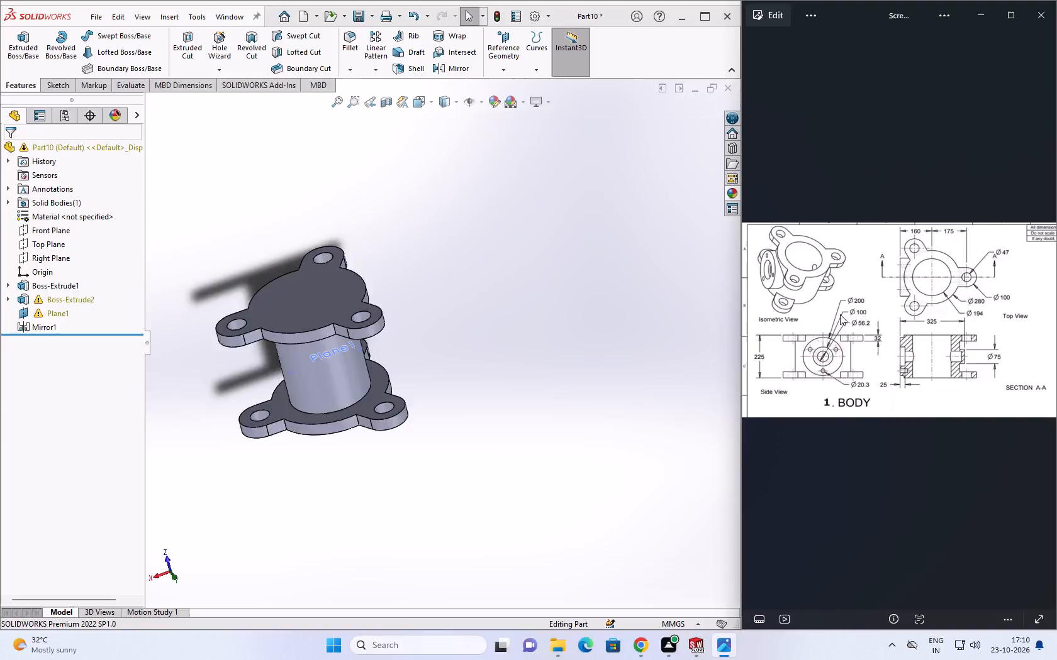
pyautogui.moveTo(795, 299); pyautogui.dragTo(902, 321, button='middle')
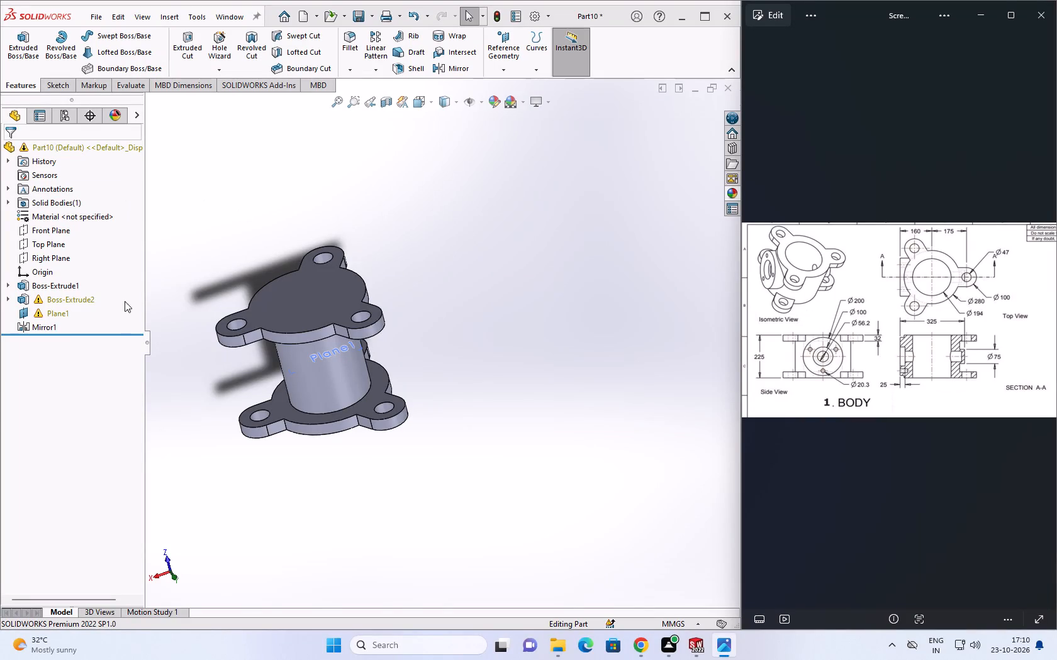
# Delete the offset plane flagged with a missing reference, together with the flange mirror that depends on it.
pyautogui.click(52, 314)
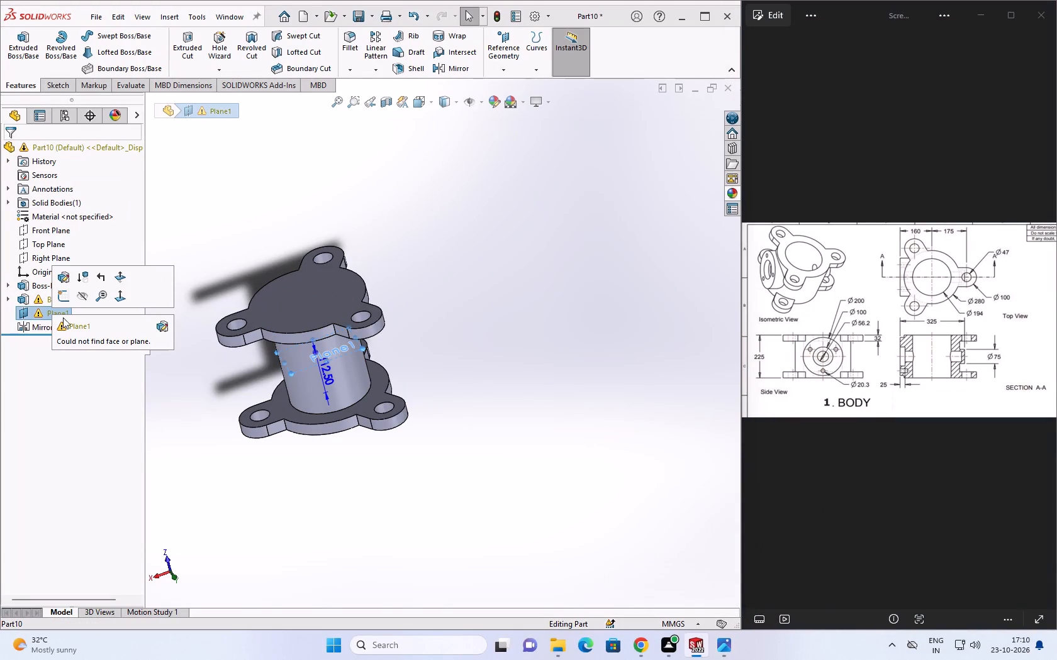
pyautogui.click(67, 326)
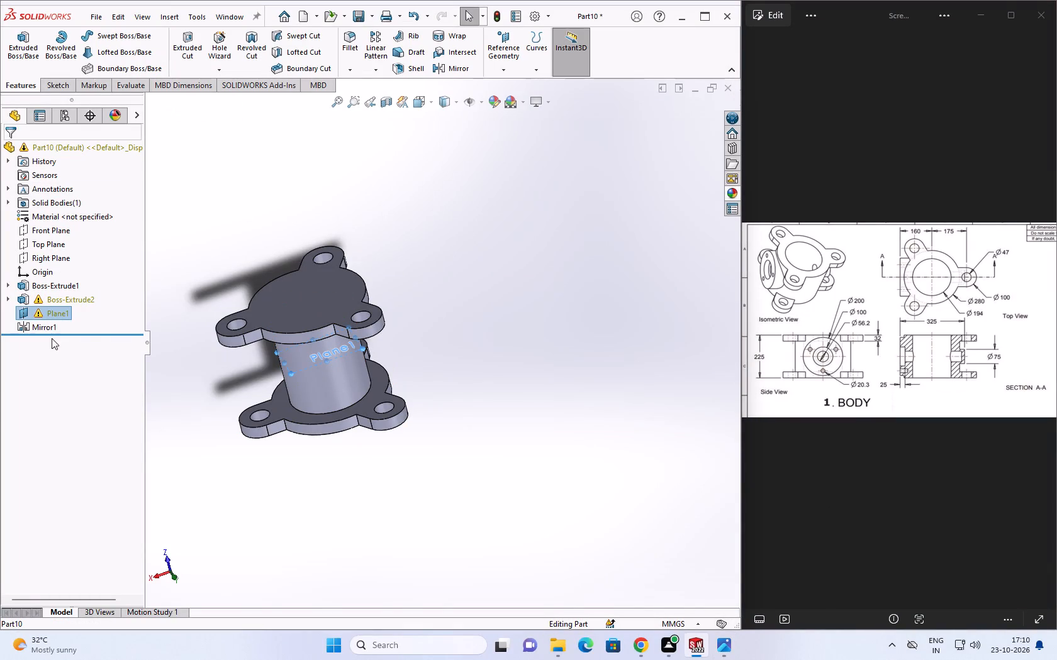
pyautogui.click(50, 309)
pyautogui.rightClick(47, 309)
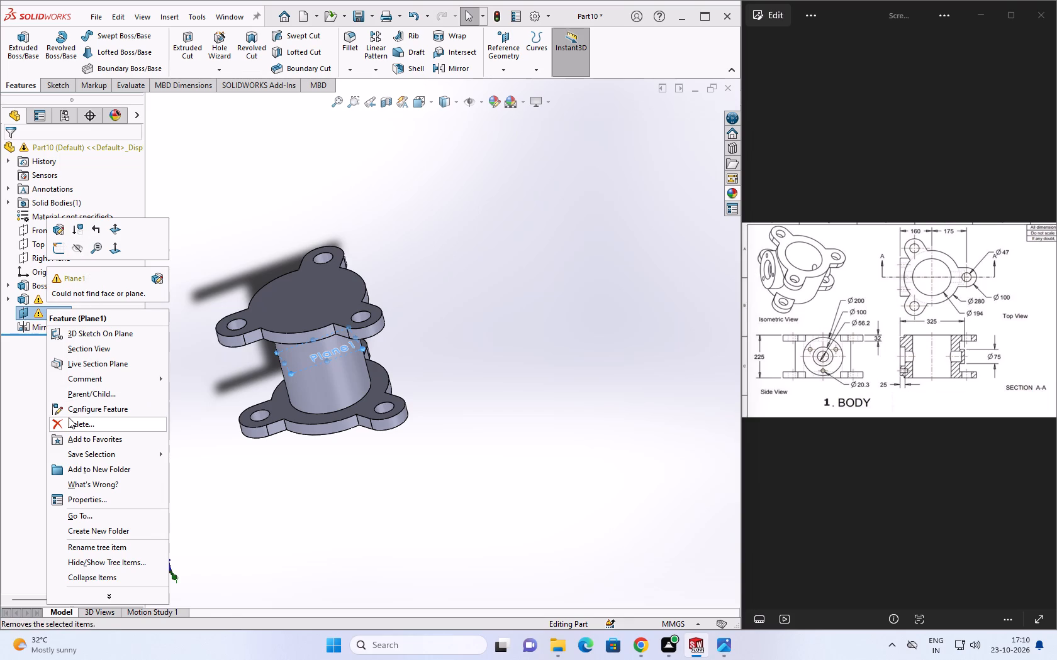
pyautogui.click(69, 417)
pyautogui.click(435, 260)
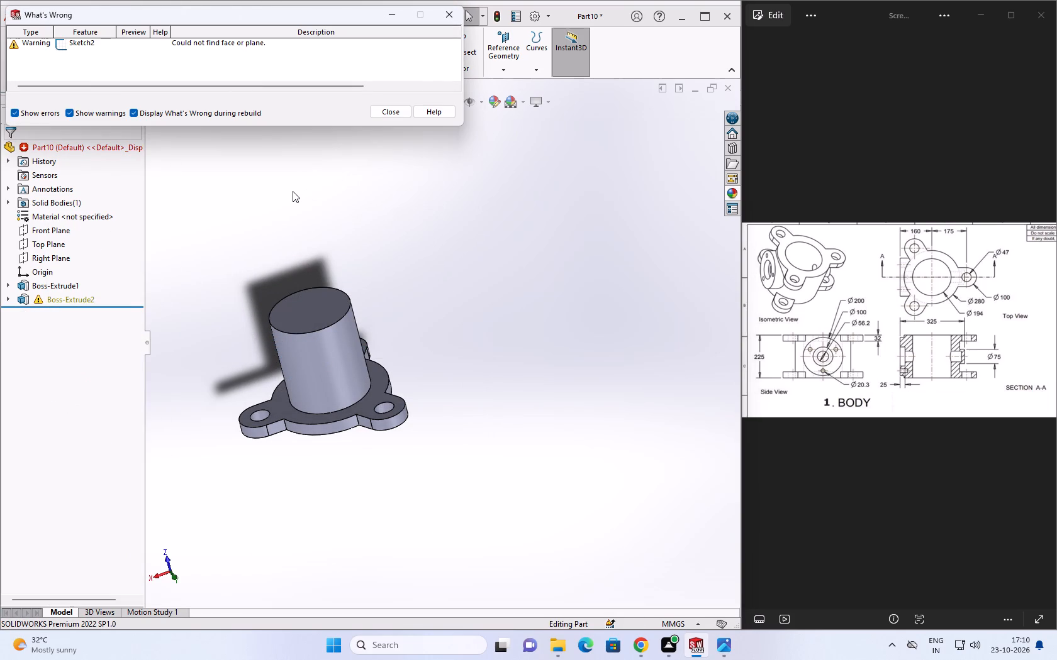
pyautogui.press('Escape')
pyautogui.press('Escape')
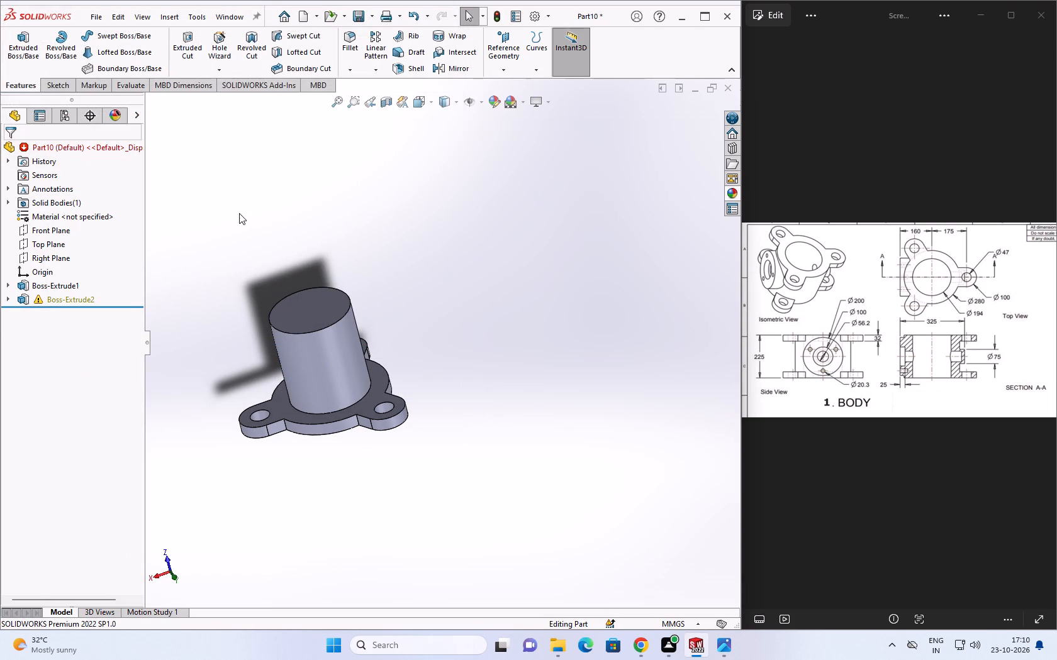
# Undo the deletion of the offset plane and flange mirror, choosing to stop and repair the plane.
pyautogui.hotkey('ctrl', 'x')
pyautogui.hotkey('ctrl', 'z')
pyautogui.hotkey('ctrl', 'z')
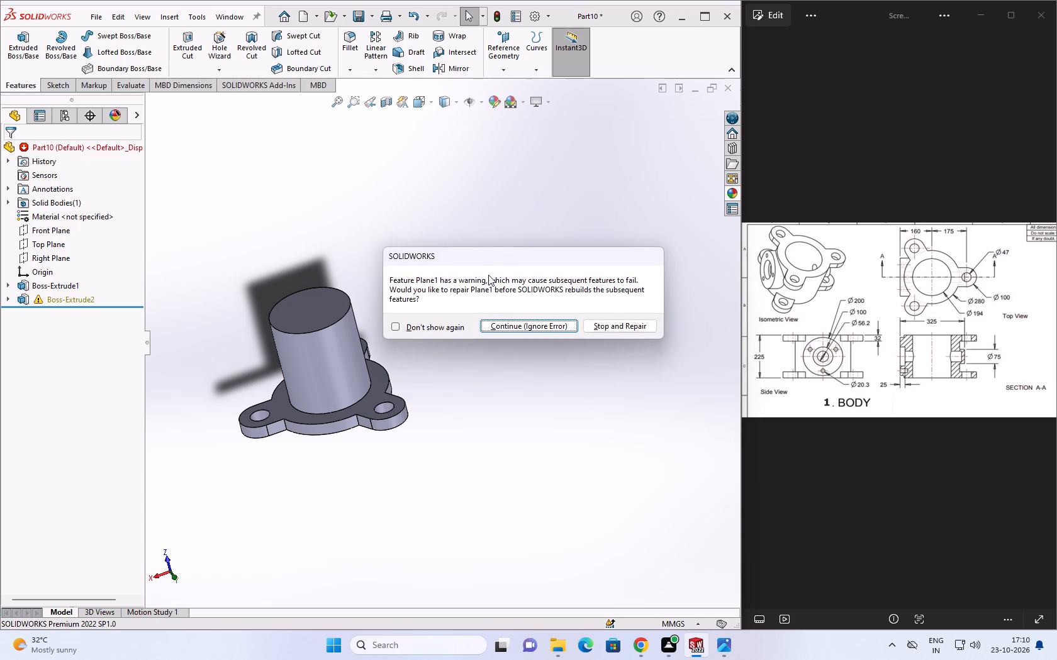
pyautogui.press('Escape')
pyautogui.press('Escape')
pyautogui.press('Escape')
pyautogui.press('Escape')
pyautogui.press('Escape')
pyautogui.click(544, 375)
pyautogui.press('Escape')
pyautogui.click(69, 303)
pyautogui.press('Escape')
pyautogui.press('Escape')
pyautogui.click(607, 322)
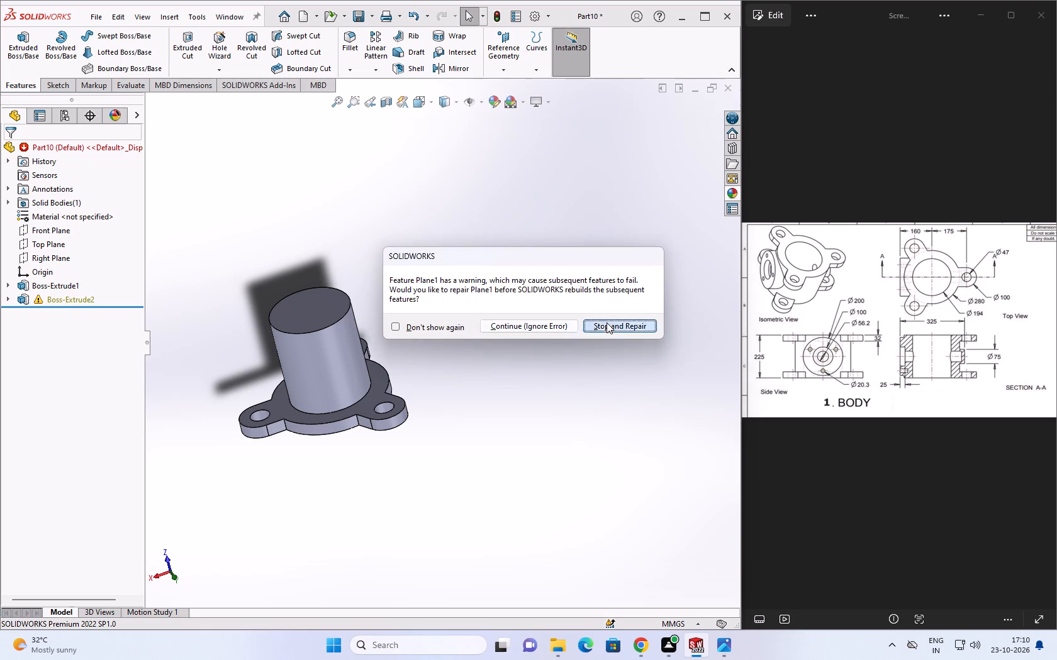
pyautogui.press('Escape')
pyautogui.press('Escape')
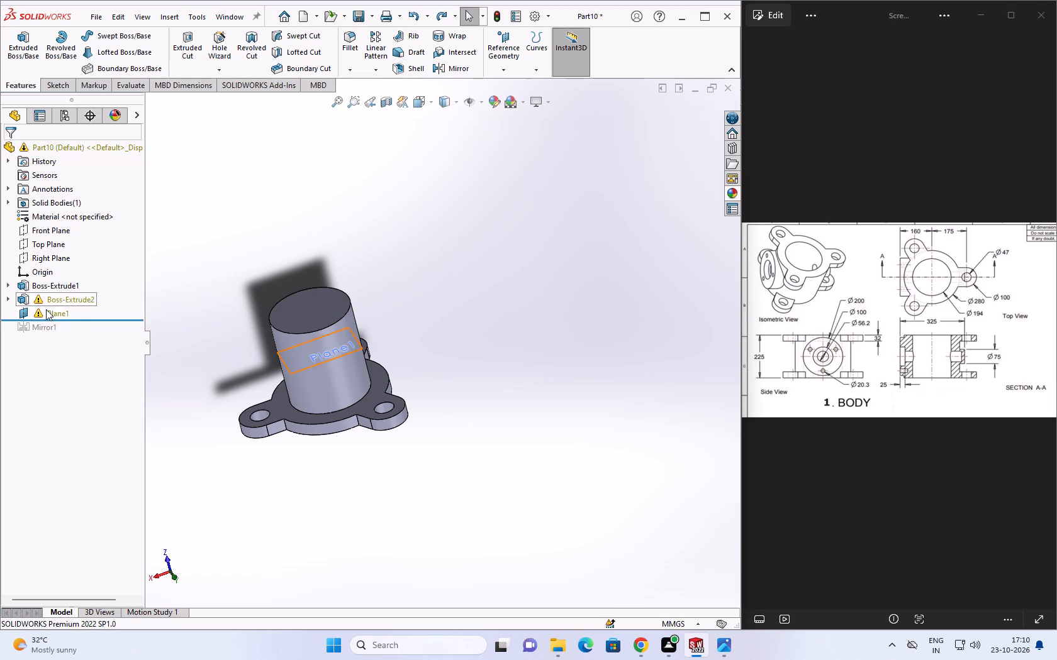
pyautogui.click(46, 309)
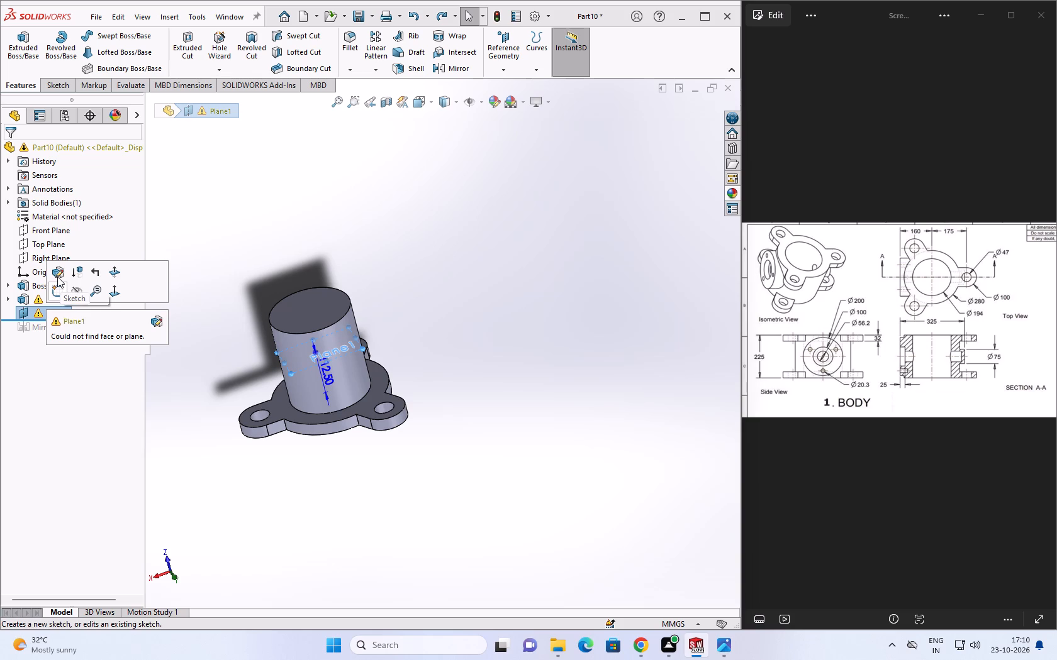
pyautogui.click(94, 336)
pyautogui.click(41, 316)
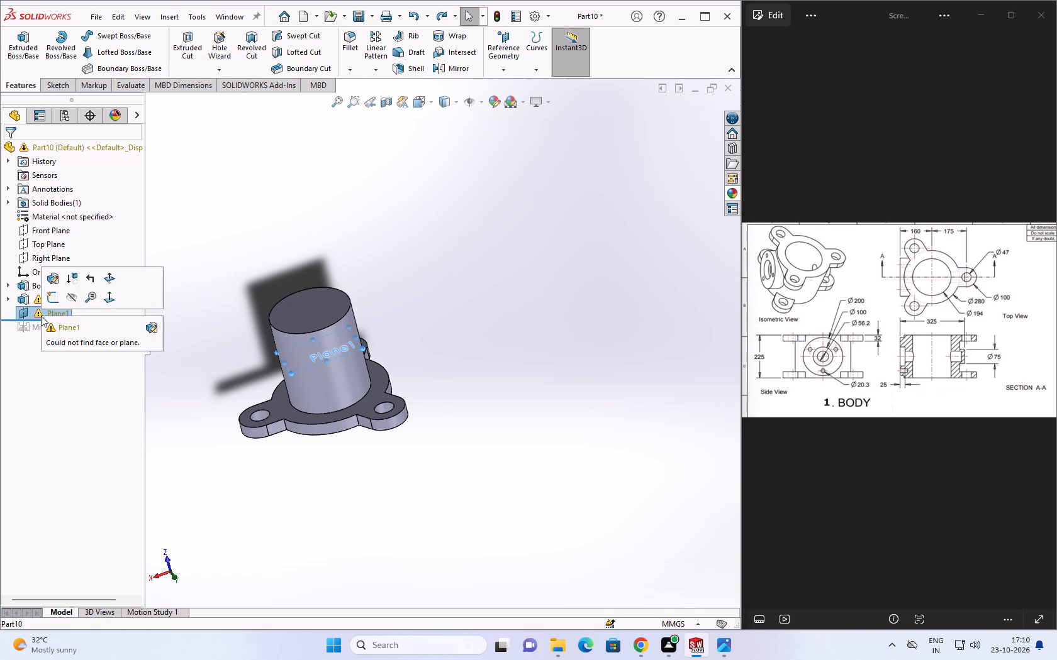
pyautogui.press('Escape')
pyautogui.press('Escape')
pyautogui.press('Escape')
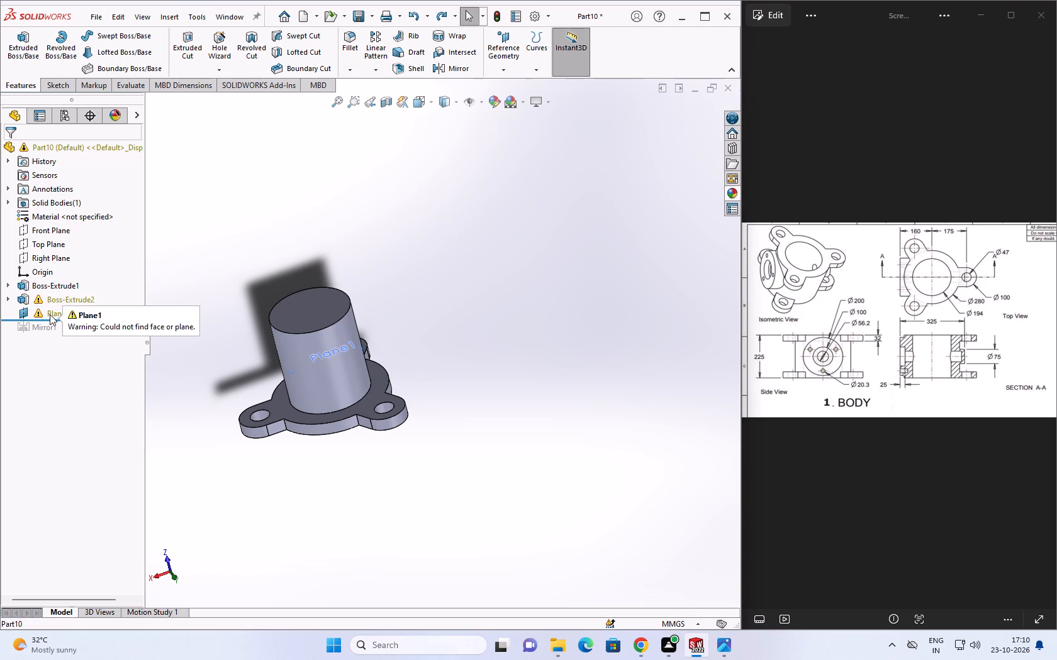
# Undo the original flange extrusion's contour change and go back into editing the flange sketch.
pyautogui.hotkey('ctrl', 'z')
pyautogui.hotkey('ctrl', 'z')
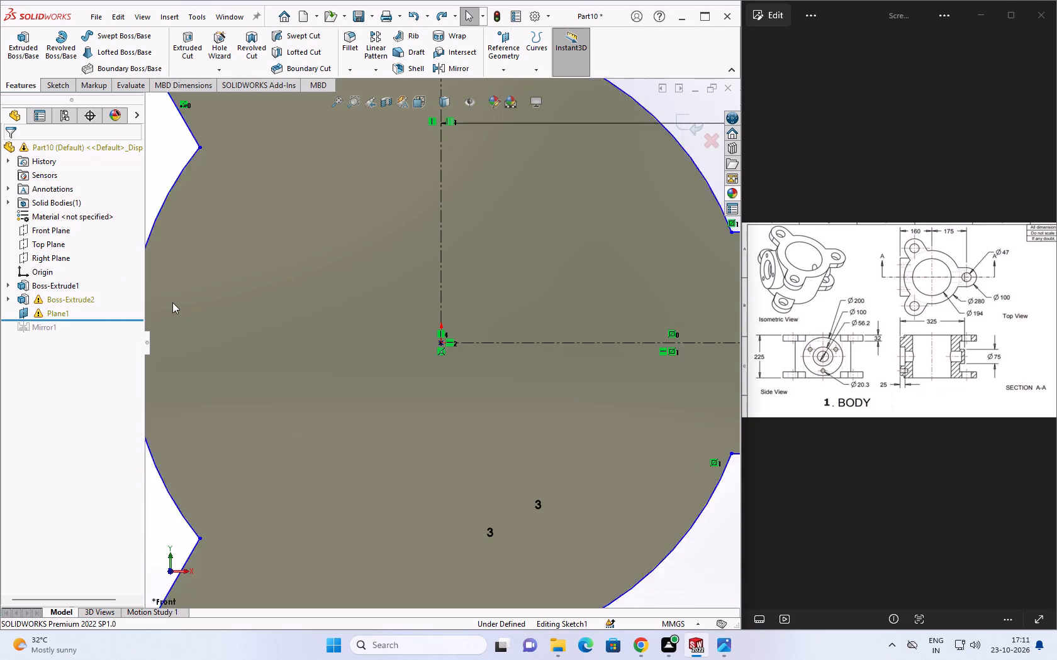
pyautogui.scroll(8, 194, 307)
pyautogui.press('Escape')
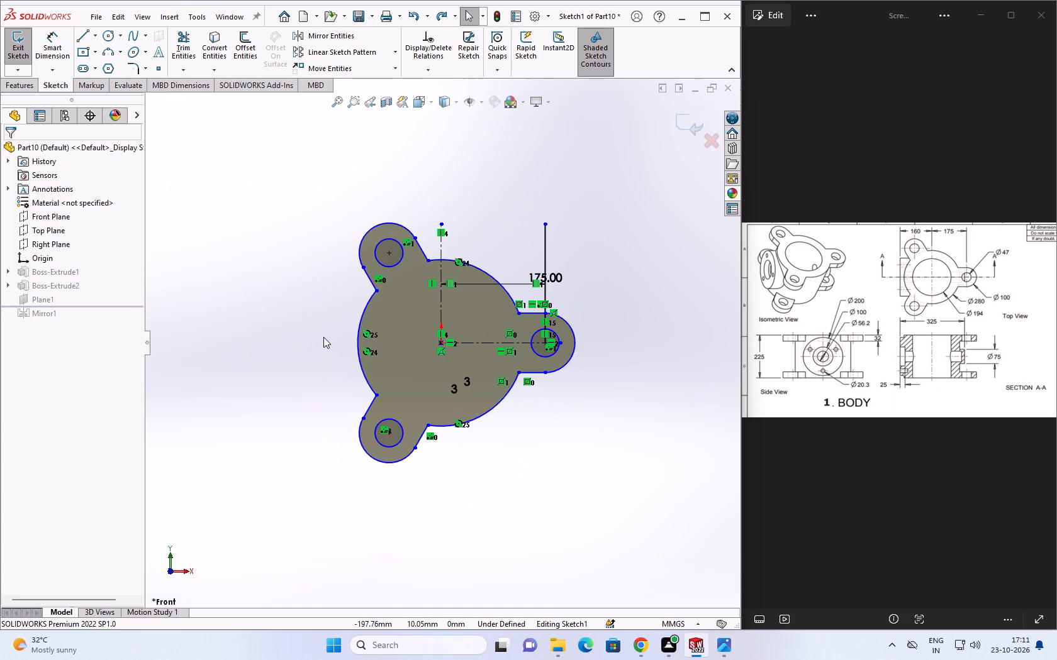
pyautogui.press('Escape')
# Undo the lug-hole pattern and the lug-hole circle in the flange sketch.
pyautogui.hotkey('ctrl', 'z')
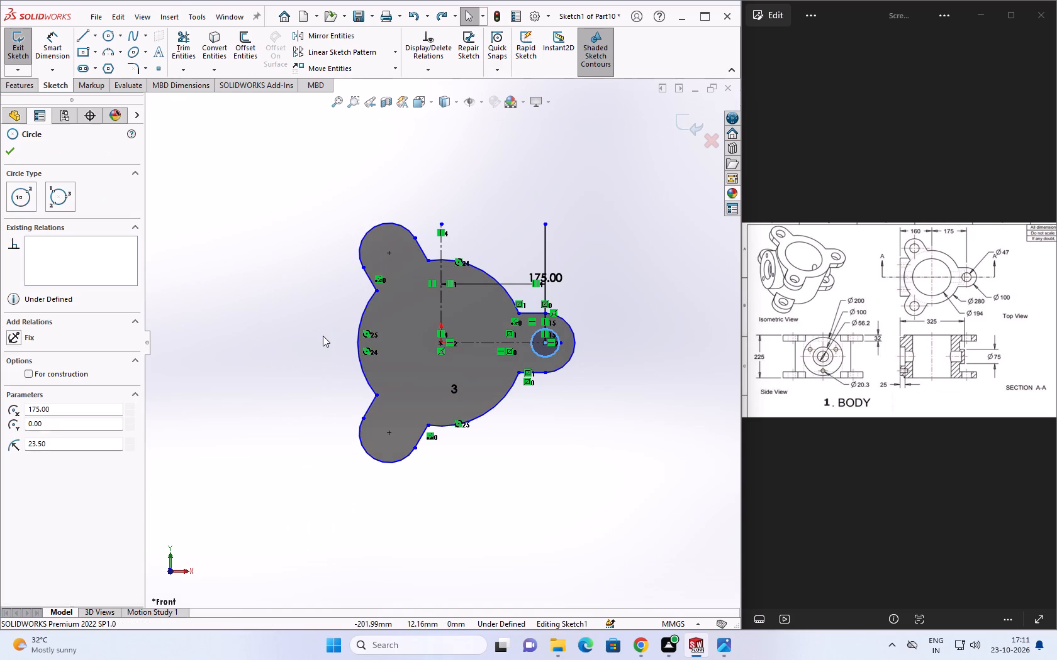
pyautogui.press('Escape')
pyautogui.press('Escape')
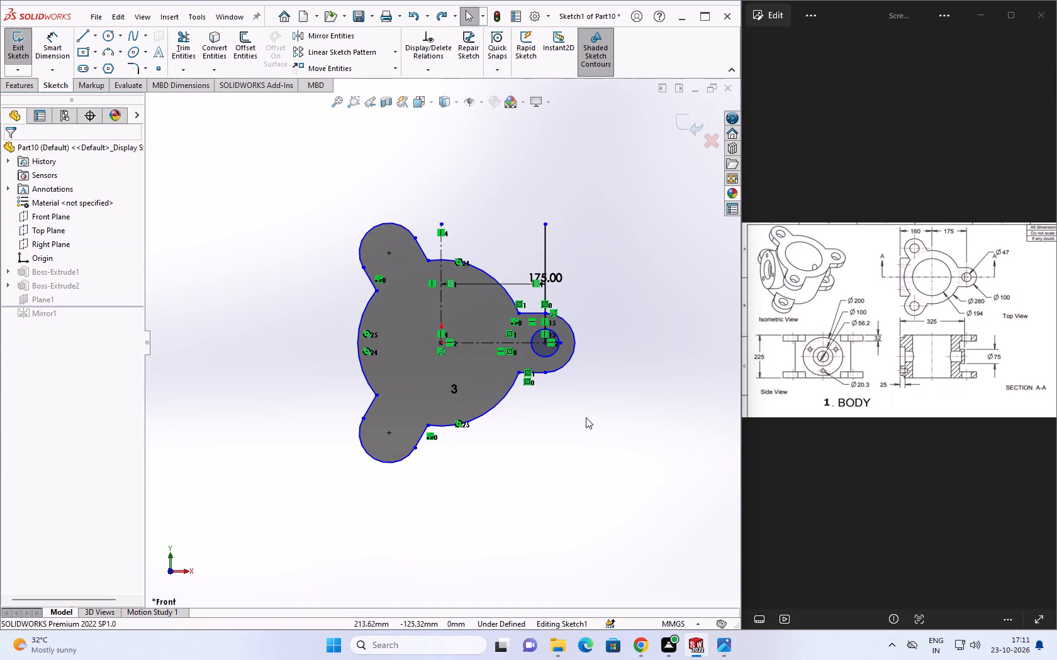
pyautogui.hotkey('ctrl', 'z')
pyautogui.hotkey('ctrl', 'z')
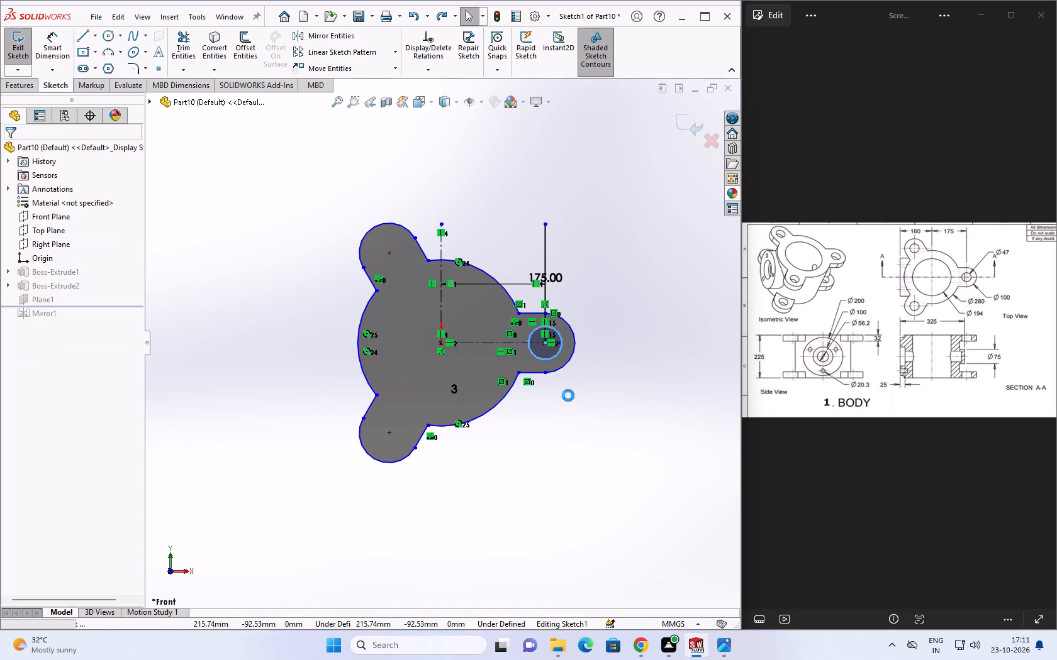
pyautogui.hotkey('ctrl', 'z')
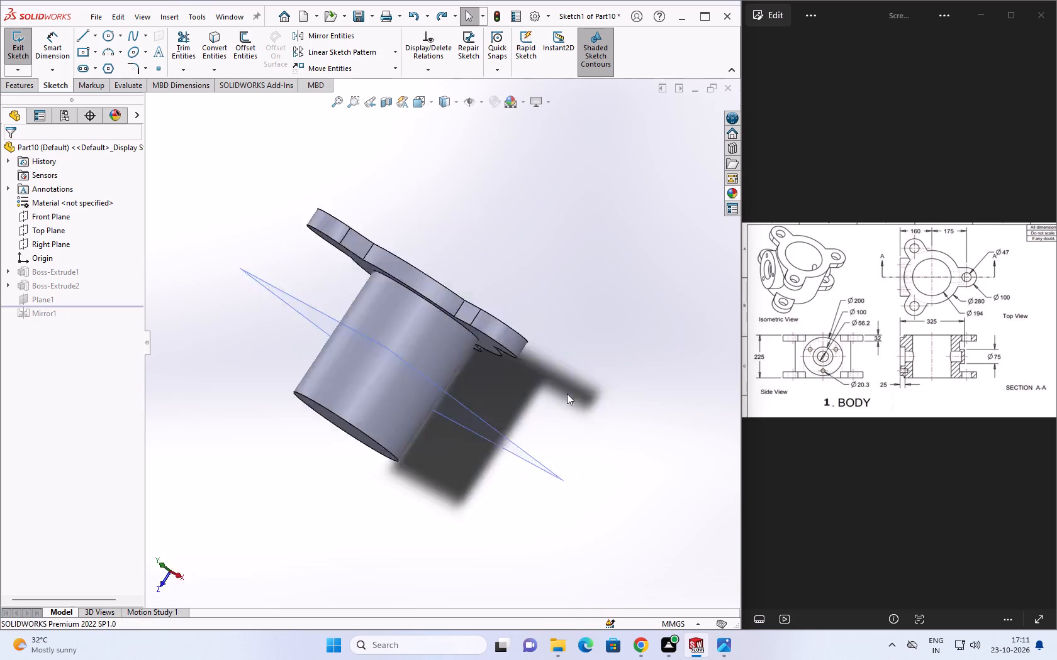
# Undo the flange mirror, the offset plane, and the cylinder extrusion with its sketch, back to the flange extrusion alone.
pyautogui.hotkey('ctrl', 'z')
pyautogui.hotkey('ctrl', 'z')
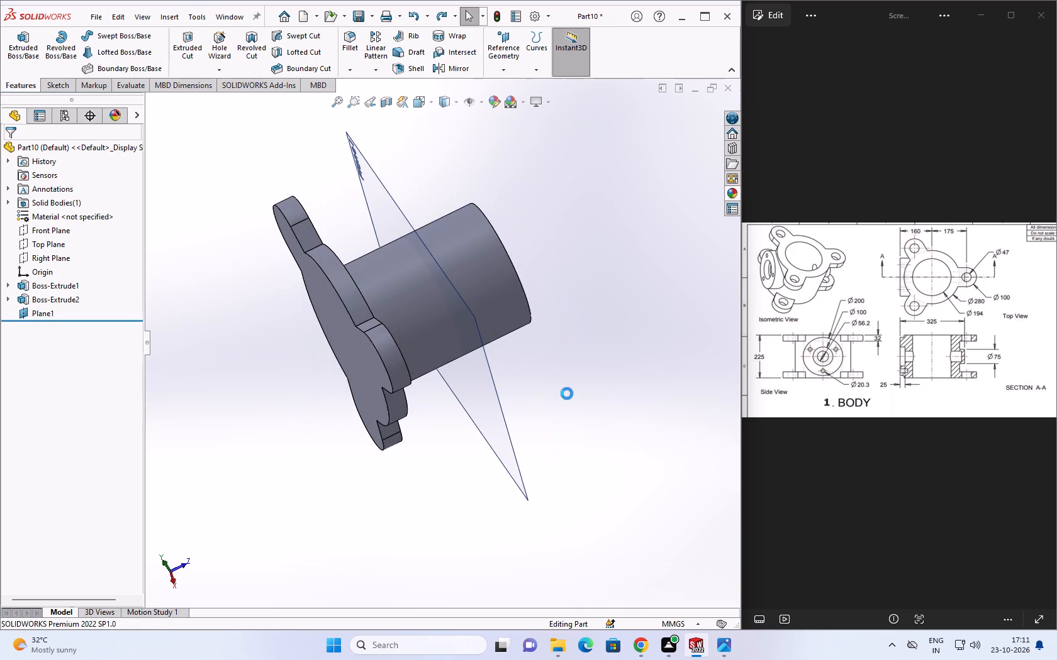
pyautogui.hotkey('ctrl', 'z')
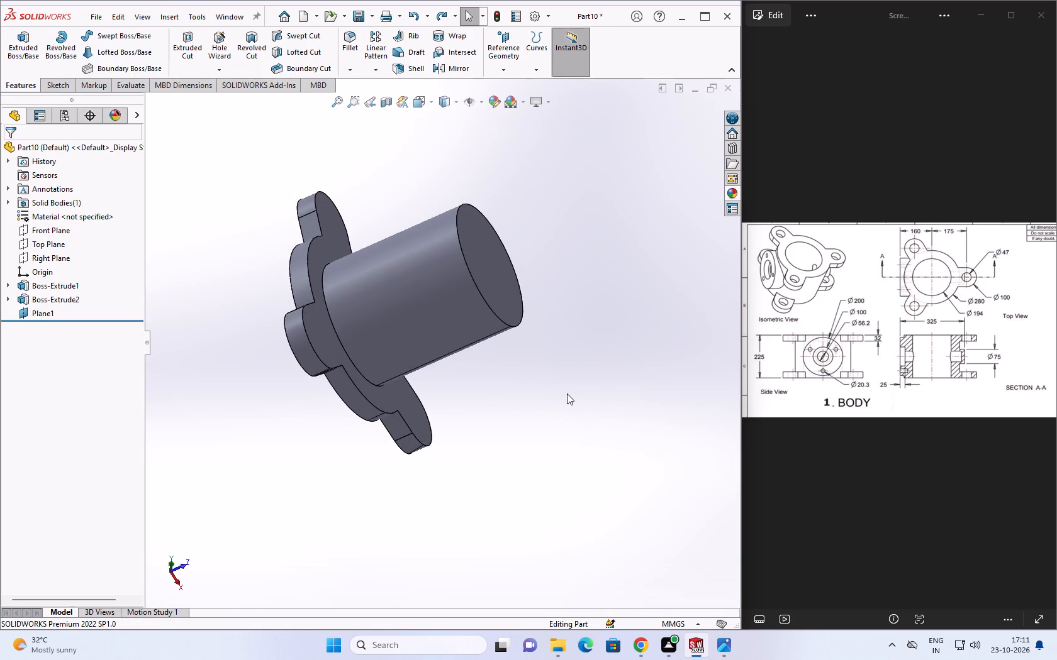
pyautogui.hotkey('ctrl', 'z')
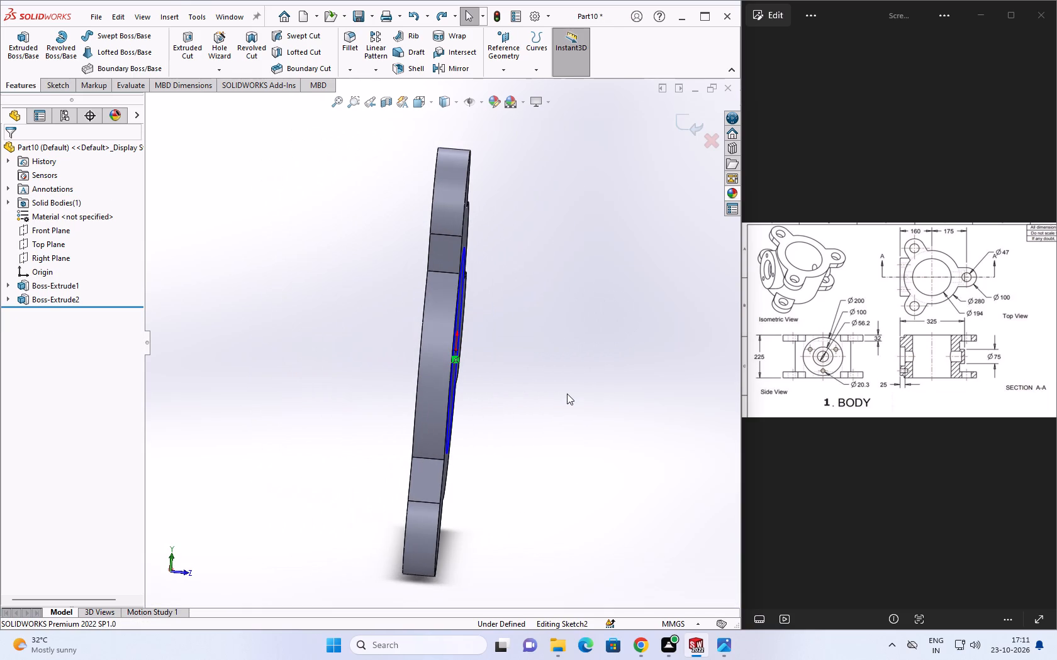
pyautogui.hotkey('ctrl', 'z')
pyautogui.hotkey('ctrl', 'z')
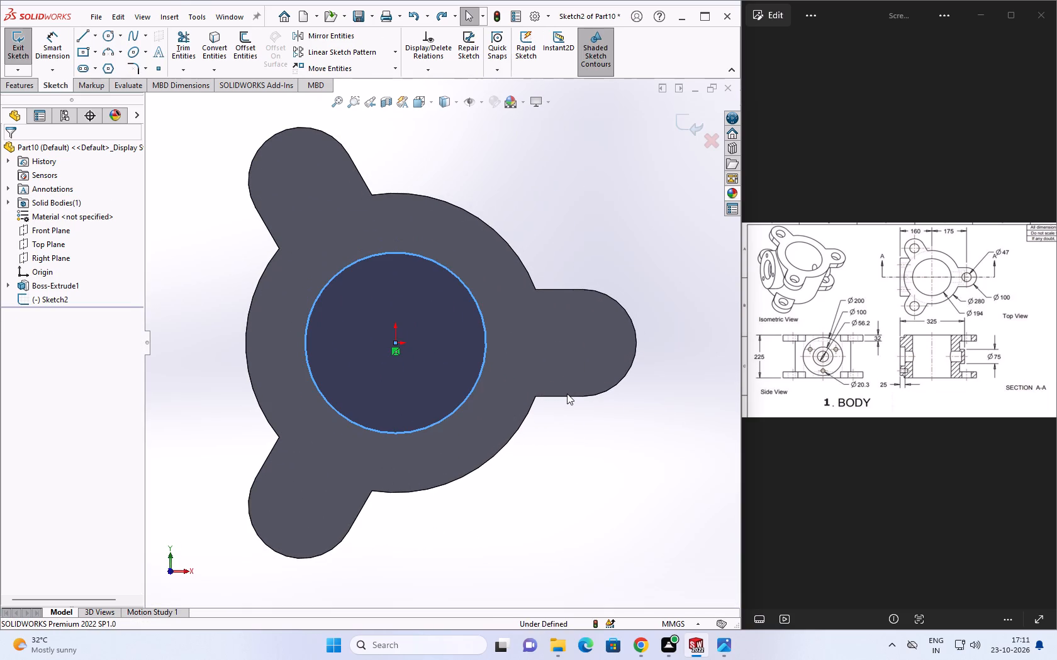
pyautogui.hotkey('ctrl', 'z')
pyautogui.hotkey('ctrl', 'z')
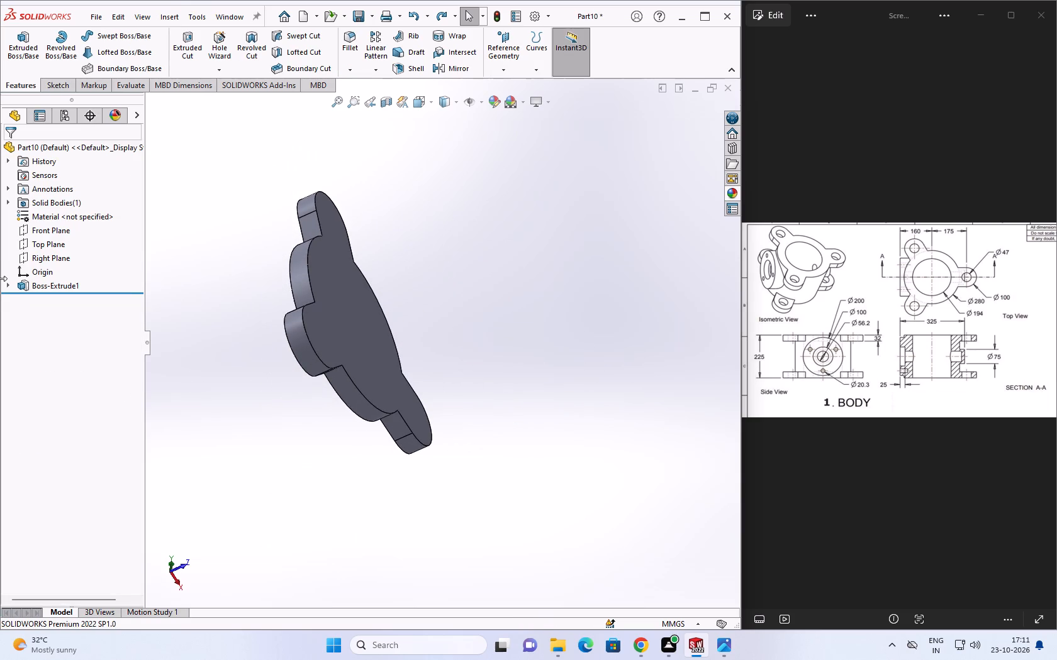
# Edit the flange sketch and draw a circle of radius 25 mm centred on the lug 175 mm from the origin.
pyautogui.click(4, 283)
pyautogui.click(10, 287)
pyautogui.click(44, 301)
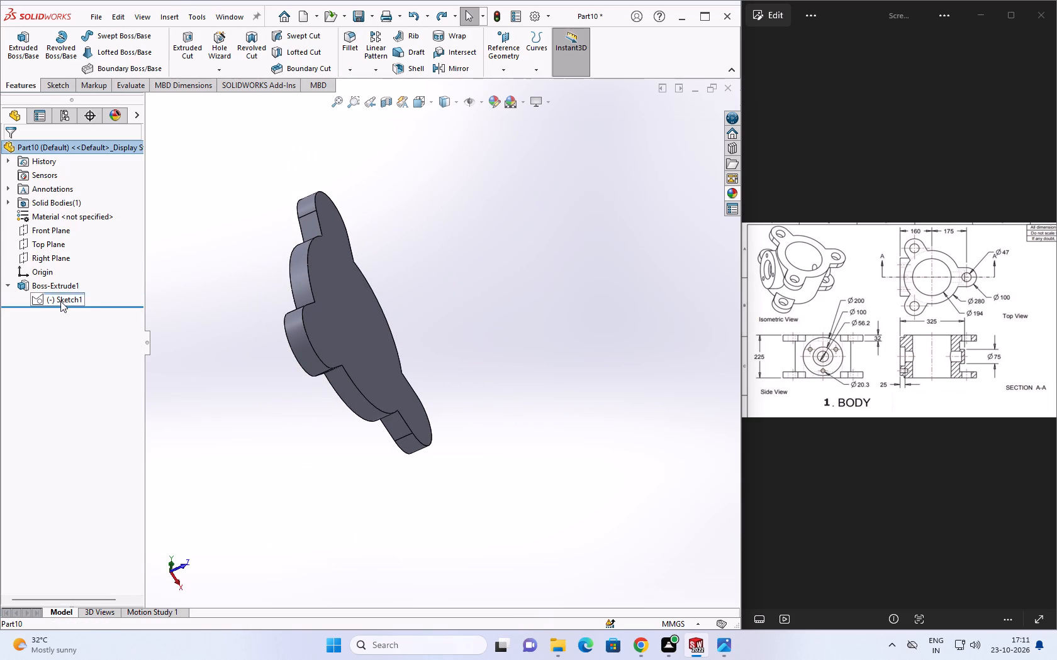
pyautogui.click(62, 264)
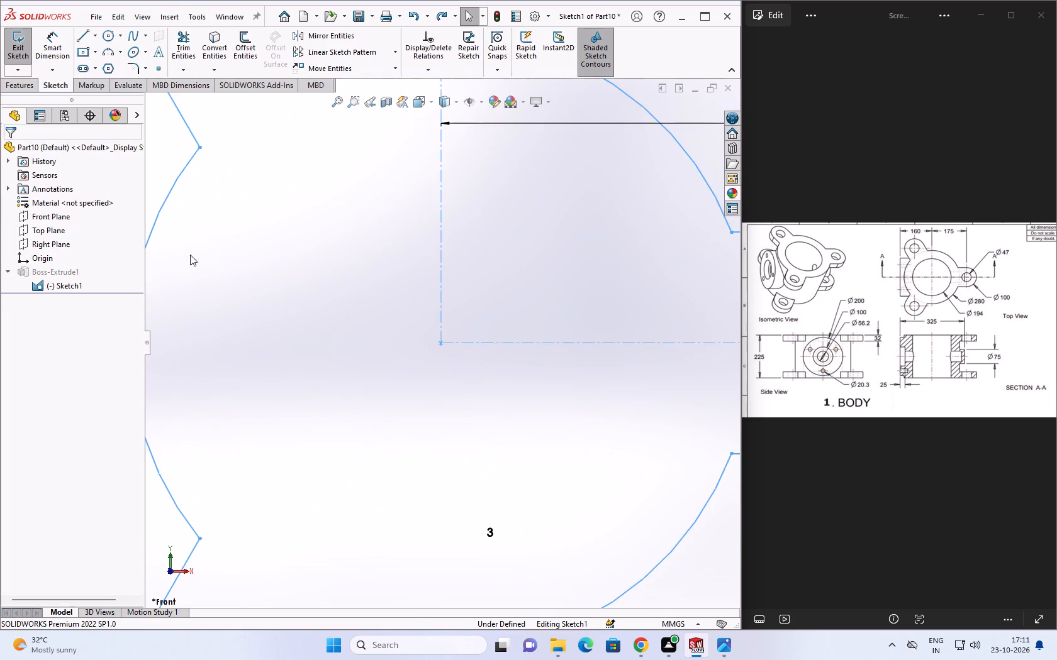
pyautogui.scroll(4, 245, 240)
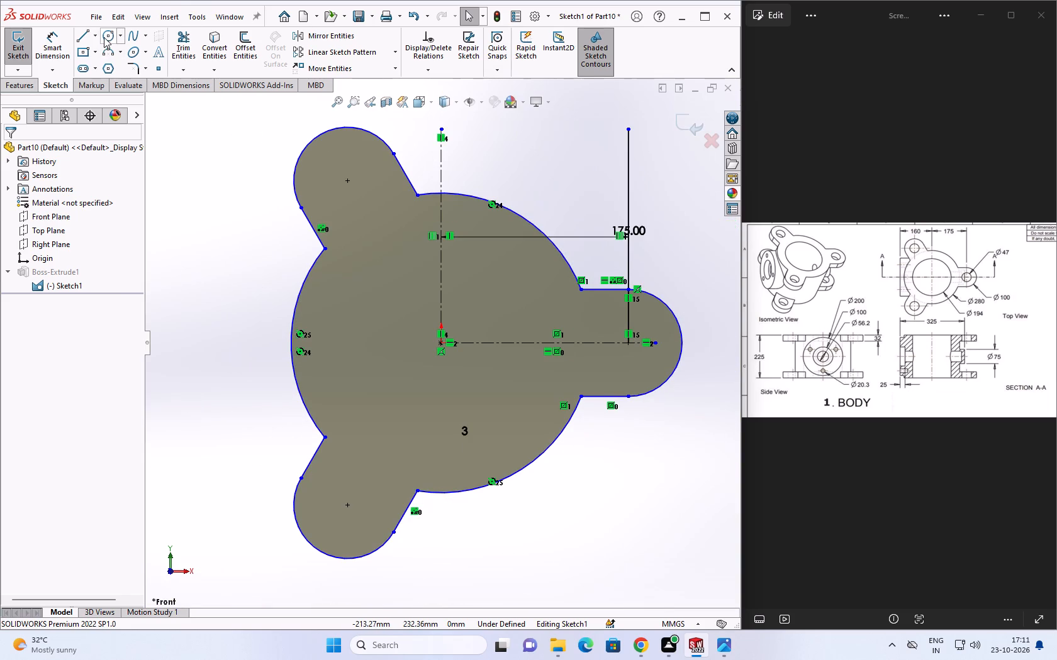
pyautogui.click(104, 37)
pyautogui.click(629, 343)
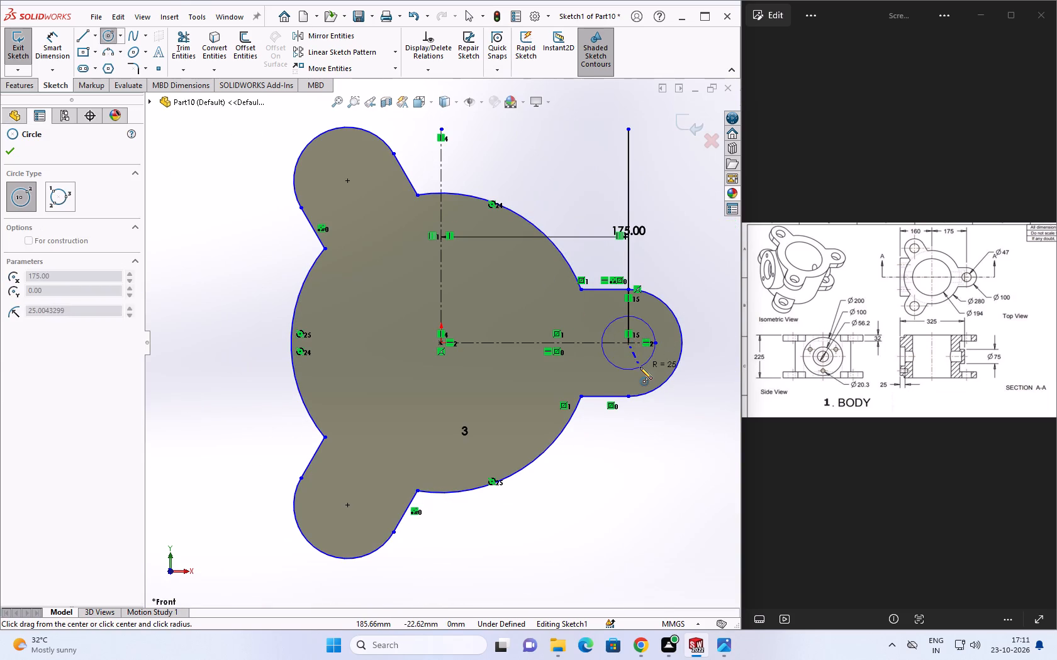
pyautogui.click(640, 367)
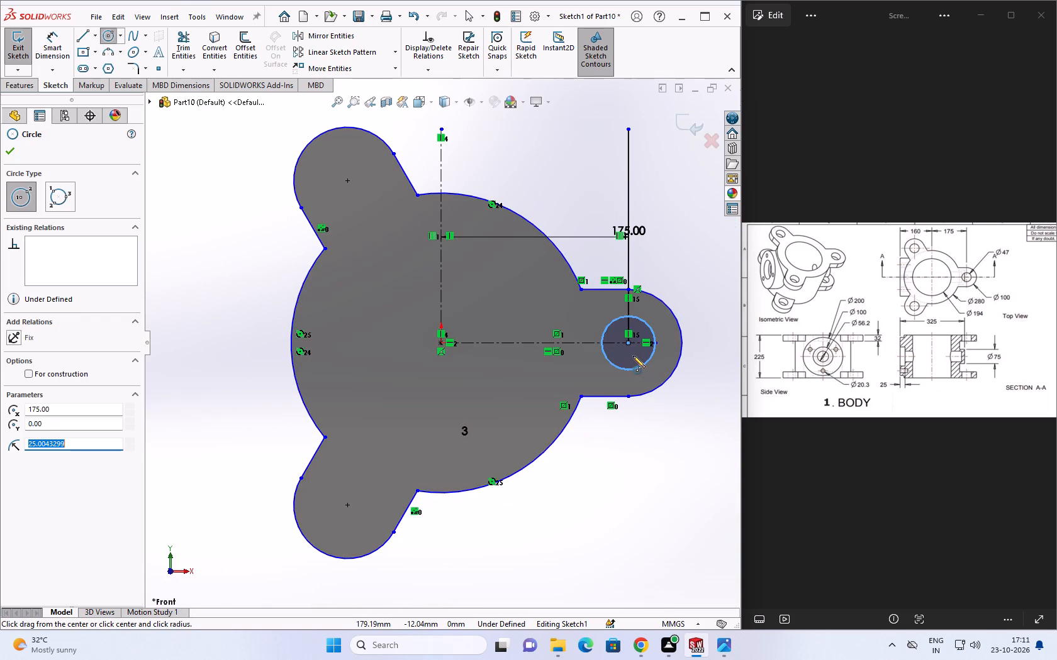
pyautogui.write('25')
pyautogui.press('Return')
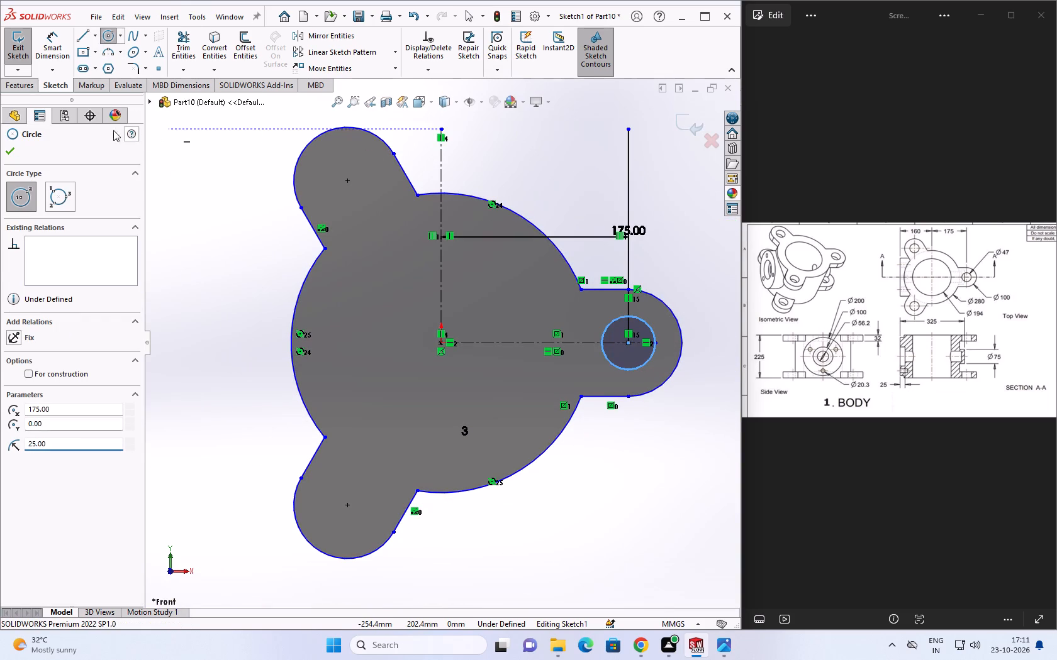
pyautogui.press('Escape')
# Circular-pattern the lug-hole circle about the origin as 3 equally spaced instances over 360 degrees, and exit the sketch.
pyautogui.click(394, 54)
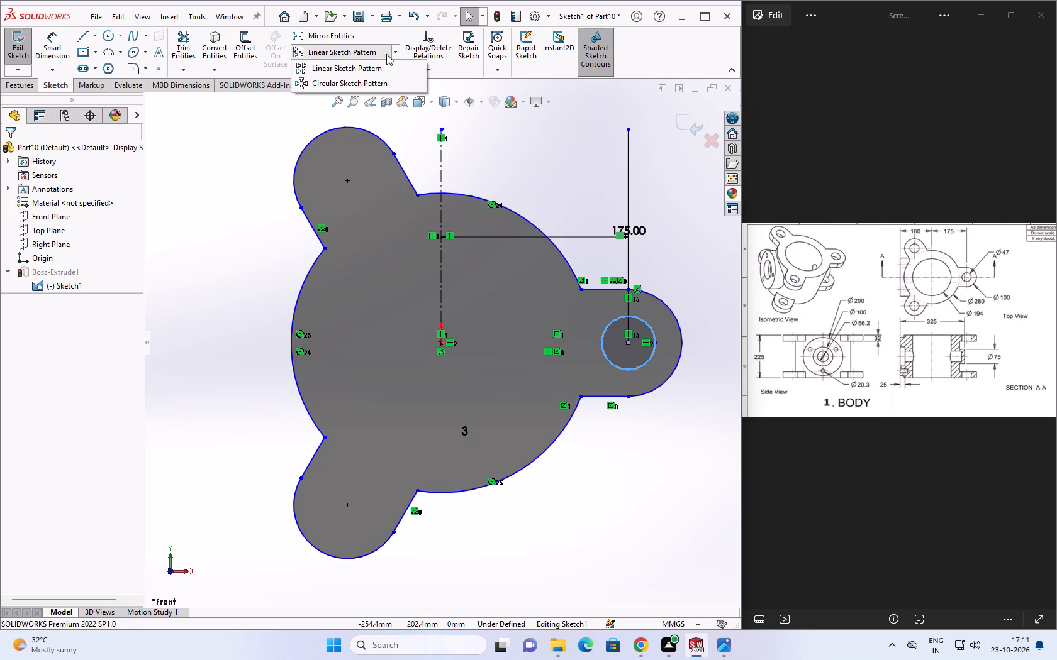
pyautogui.click(374, 79)
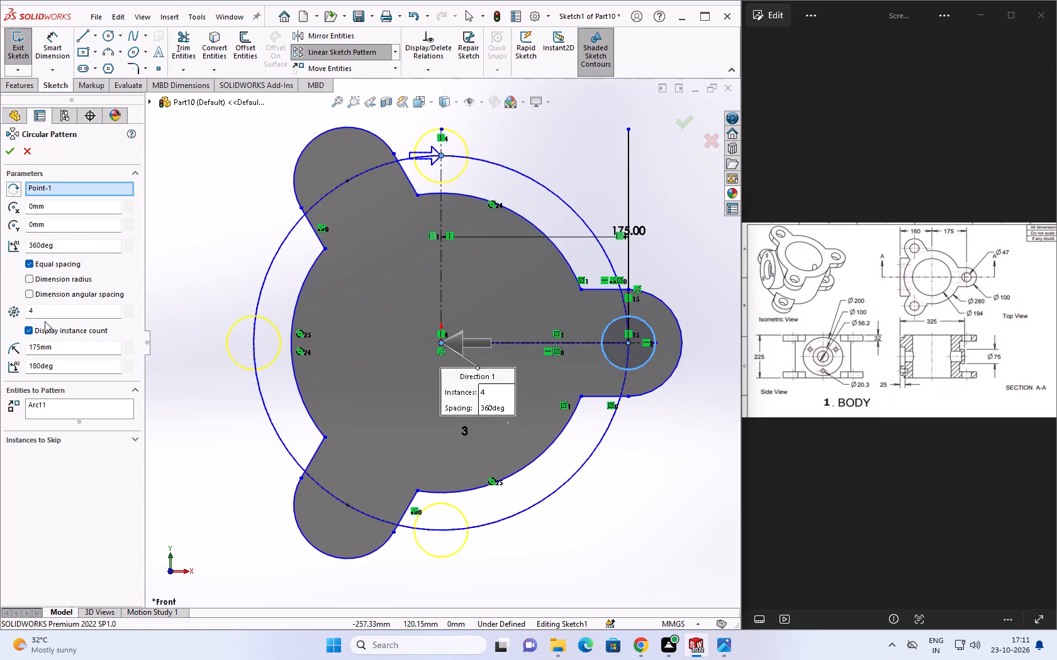
pyautogui.doubleClick(56, 311)
pyautogui.doubleClick(58, 312)
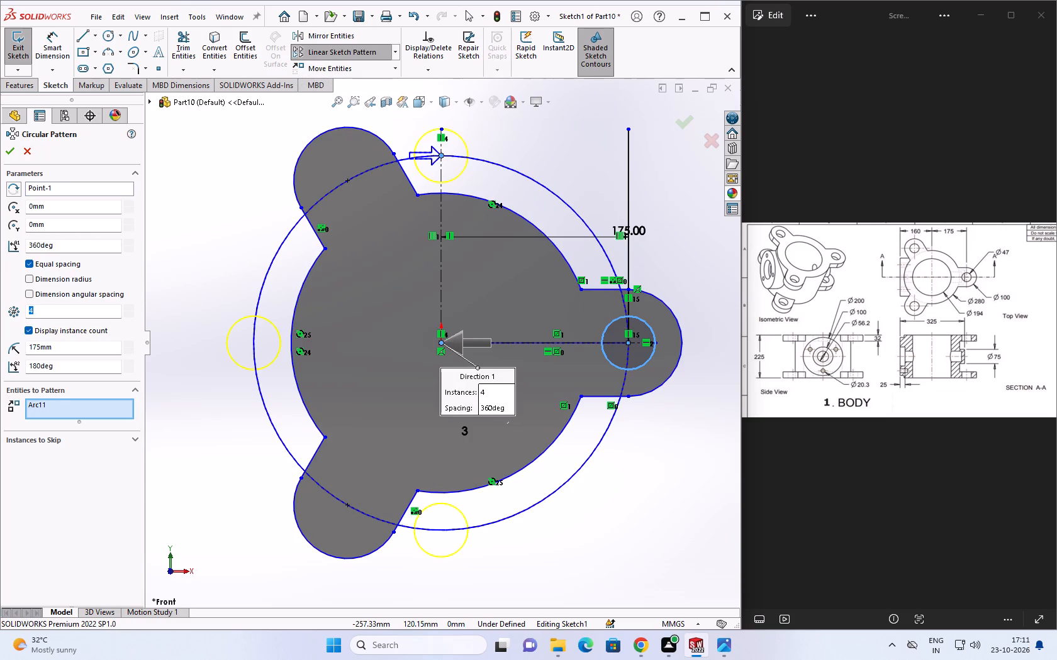
pyautogui.press('3')
pyautogui.press('Return')
pyautogui.click(6, 153)
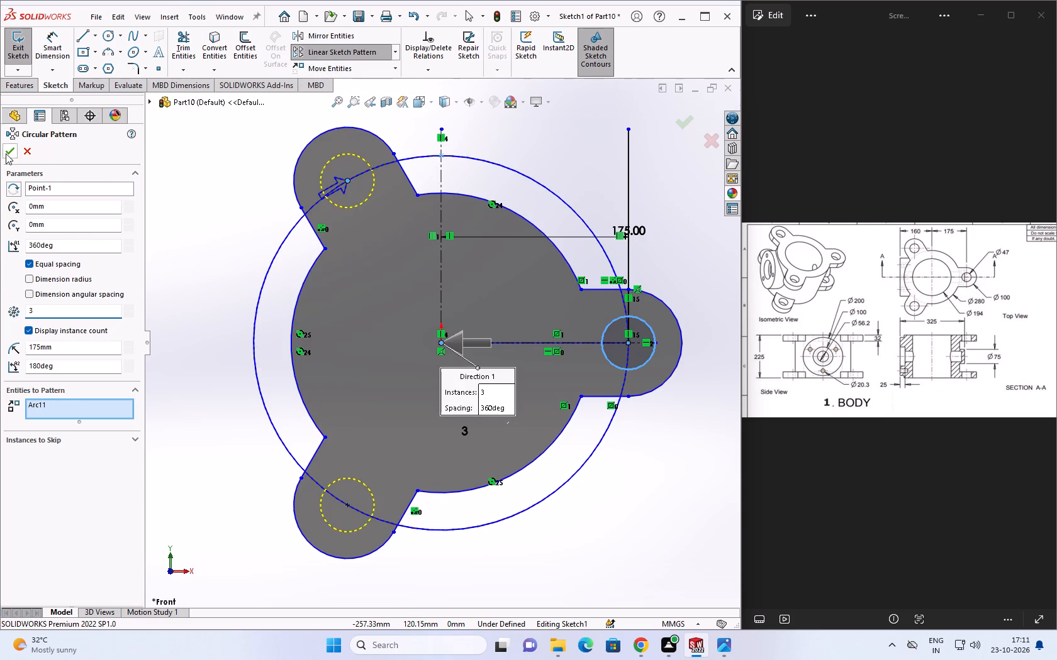
pyautogui.moveTo(530, 156); pyautogui.dragTo(442, 209, button='middle')
pyautogui.click(21, 89)
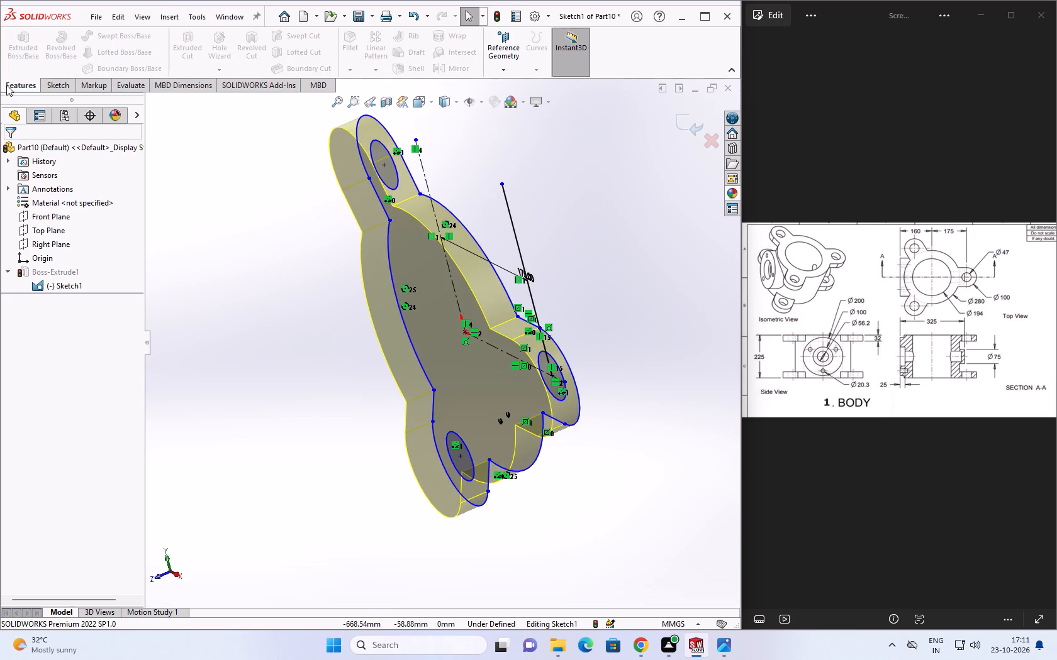
pyautogui.click(686, 132)
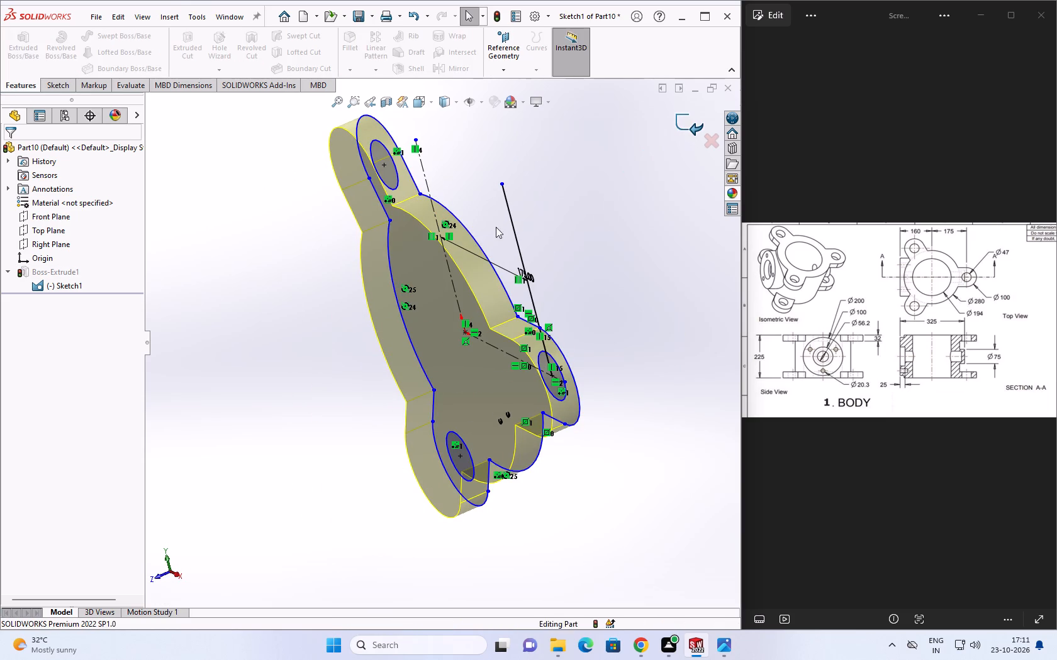
# Edit the flange extrusion, replacing its selected contour with the flange region that excludes the three lug holes.
pyautogui.click(28, 289)
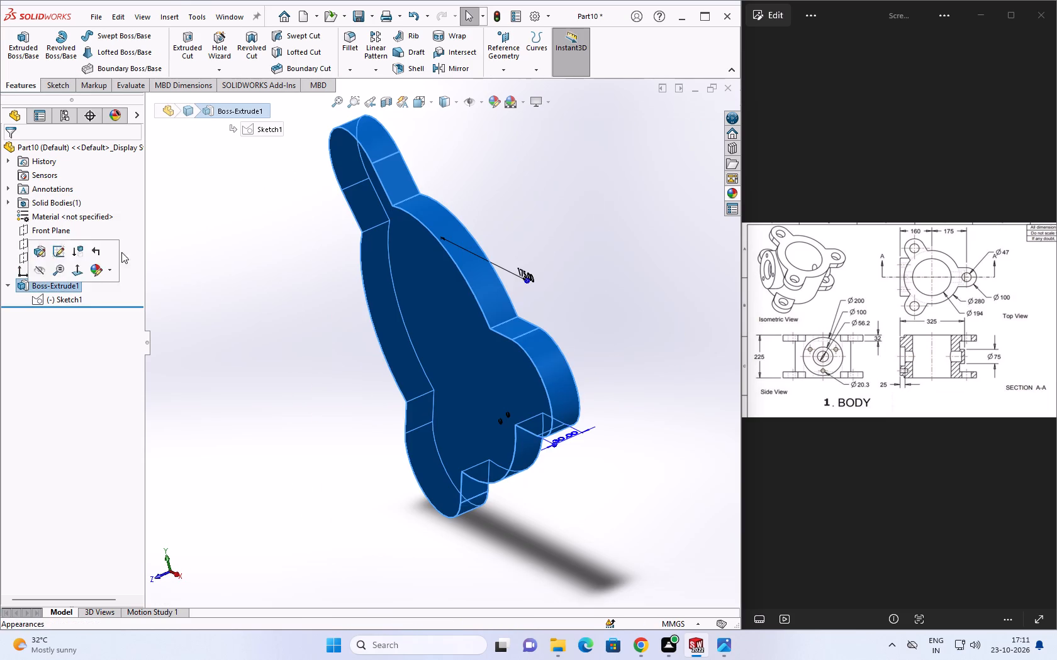
pyautogui.click(38, 253)
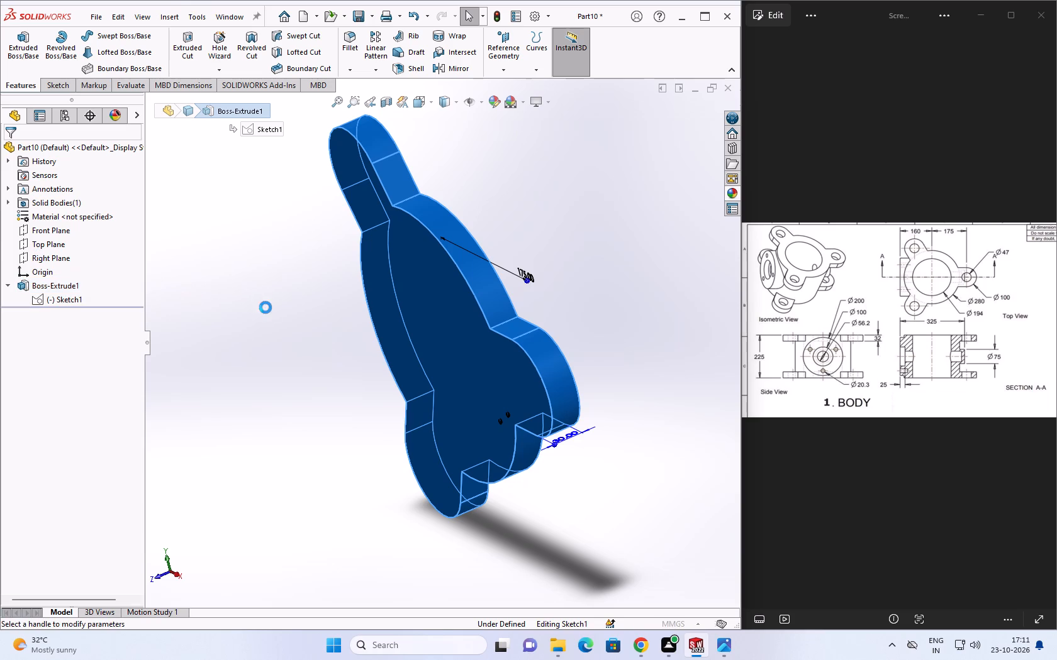
pyautogui.moveTo(303, 295); pyautogui.dragTo(254, 336, button='middle')
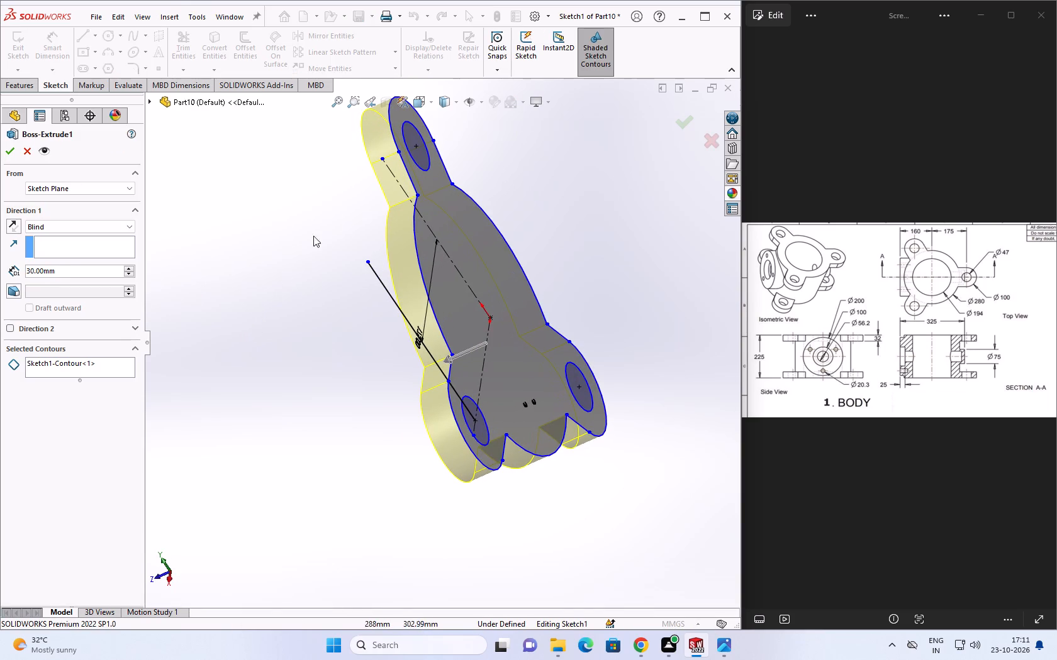
pyautogui.moveTo(332, 277); pyautogui.dragTo(425, 257, button='middle')
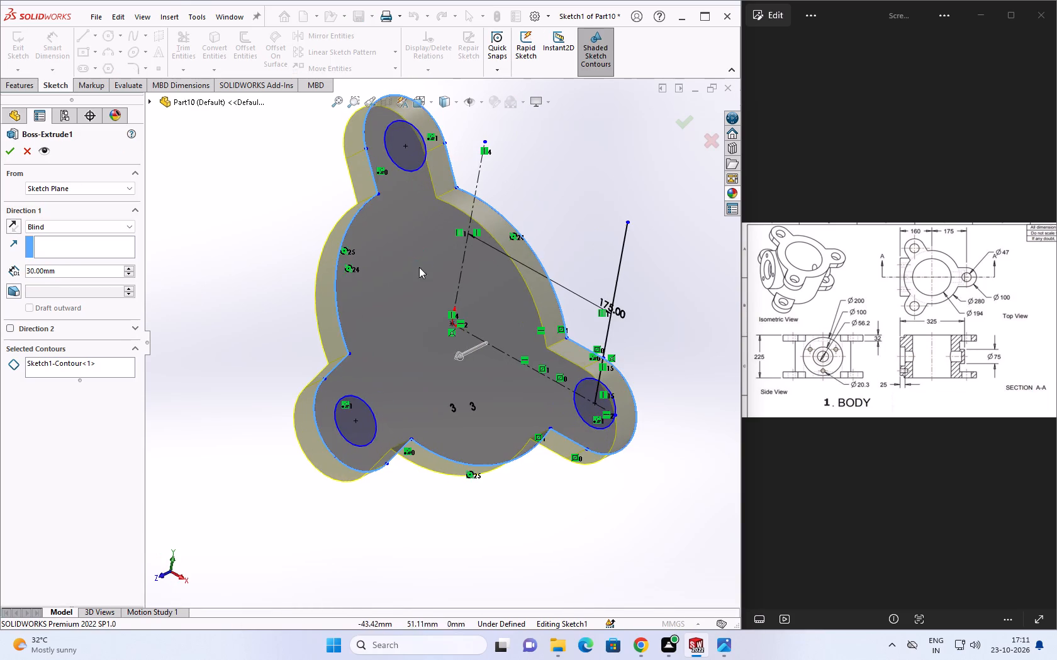
pyautogui.click(397, 296)
pyautogui.click(408, 283)
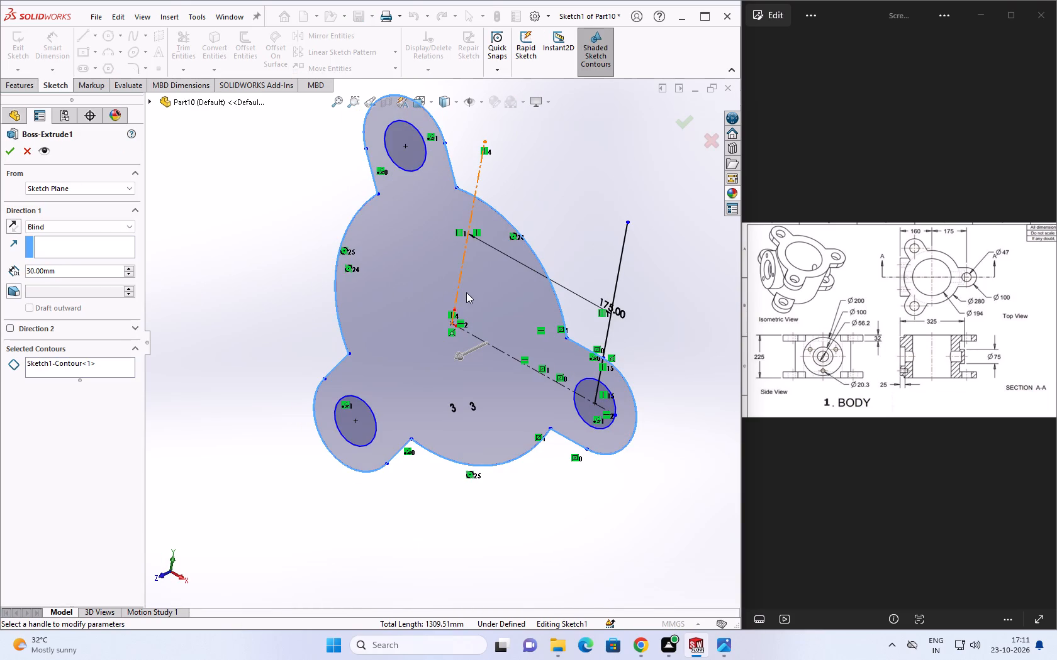
pyautogui.click(72, 363)
pyautogui.press('Delete')
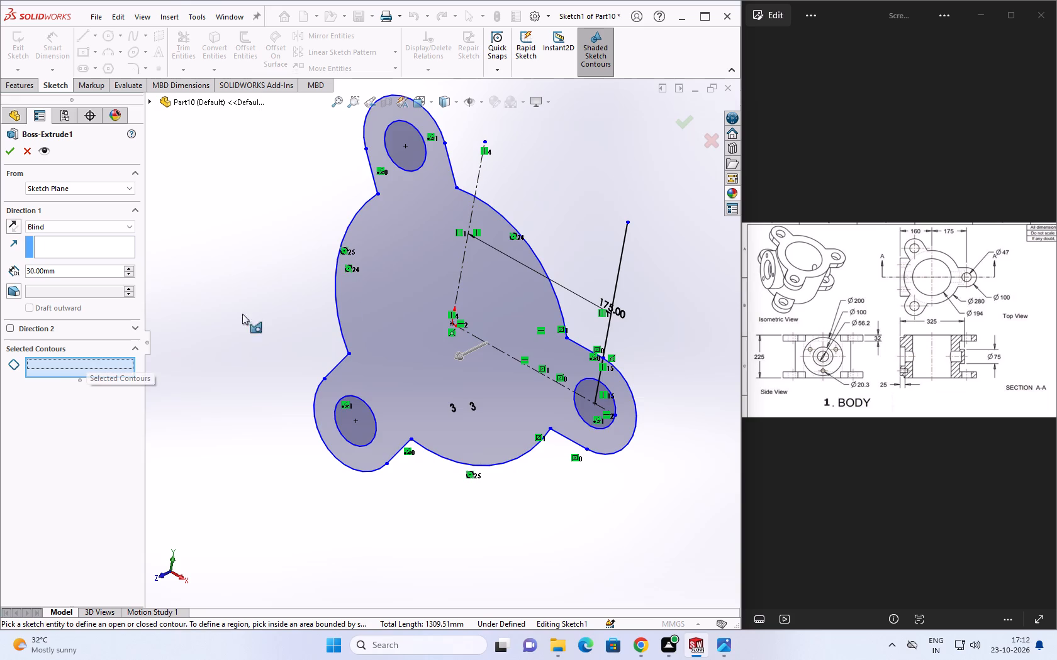
pyautogui.moveTo(554, 234); pyautogui.dragTo(462, 327, button='middle')
pyautogui.click(461, 265)
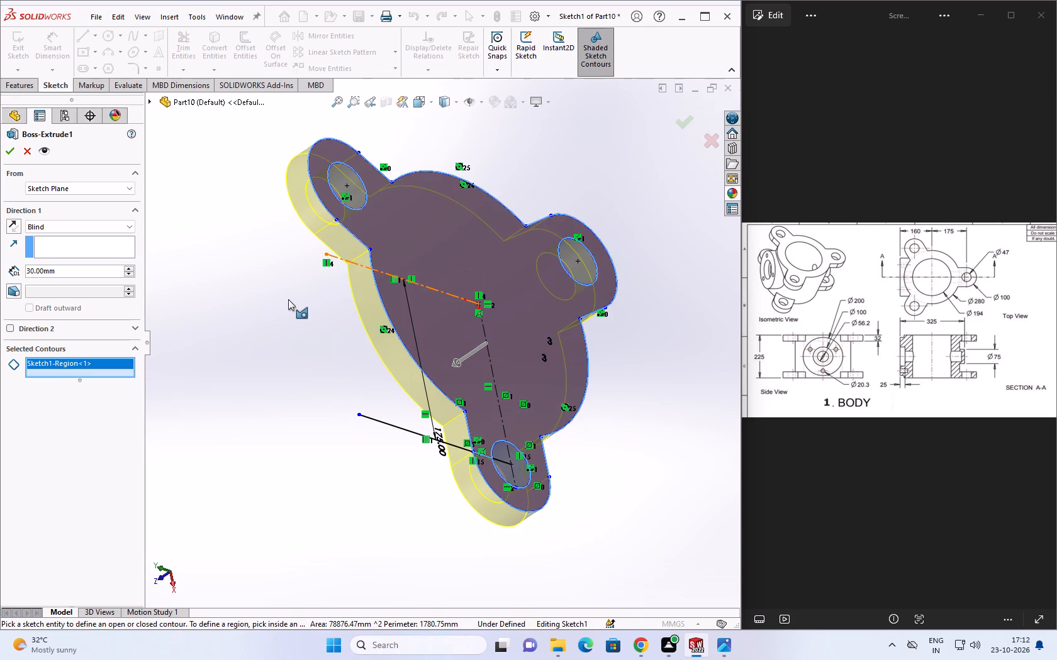
pyautogui.moveTo(317, 360); pyautogui.dragTo(361, 312, button='middle')
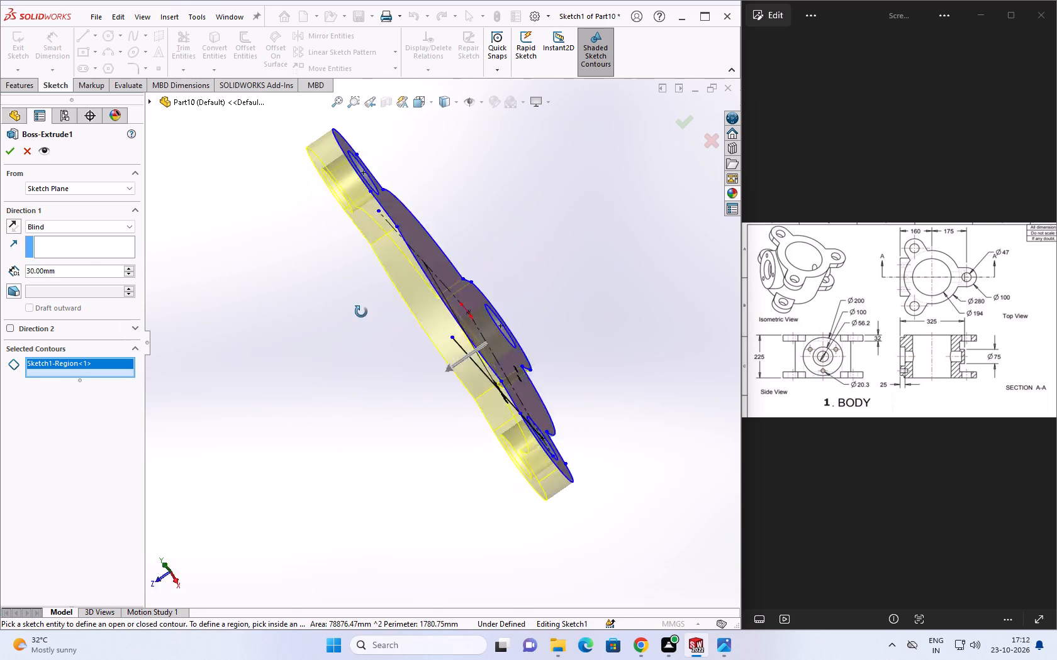
pyautogui.moveTo(361, 312); pyautogui.dragTo(423, 245, button='middle')
pyautogui.click(15, 150)
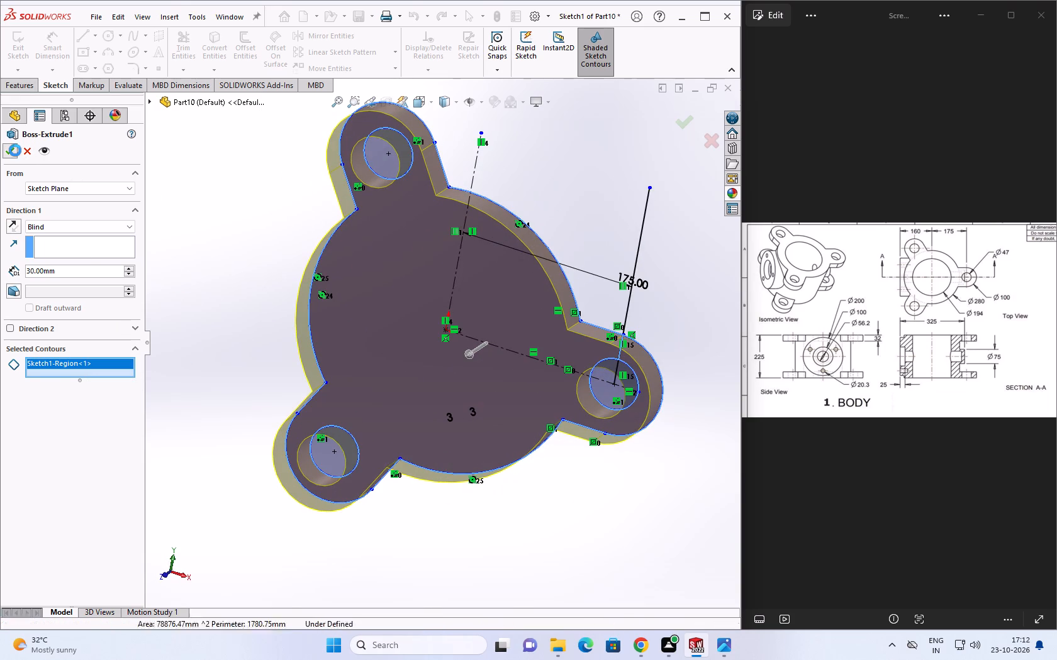
# Start a sketch on the flange's flat face and draw a circle centred on the origin with radius 194/2 mm.
pyautogui.moveTo(485, 217); pyautogui.dragTo(357, 376, button='middle')
pyautogui.click(439, 309)
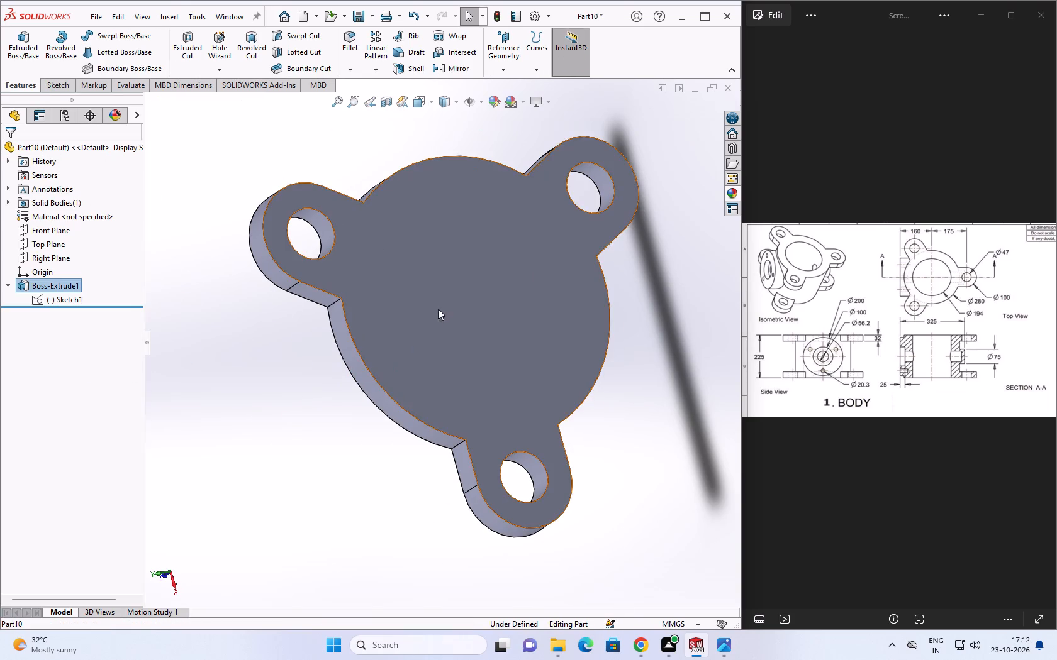
pyautogui.click(489, 268)
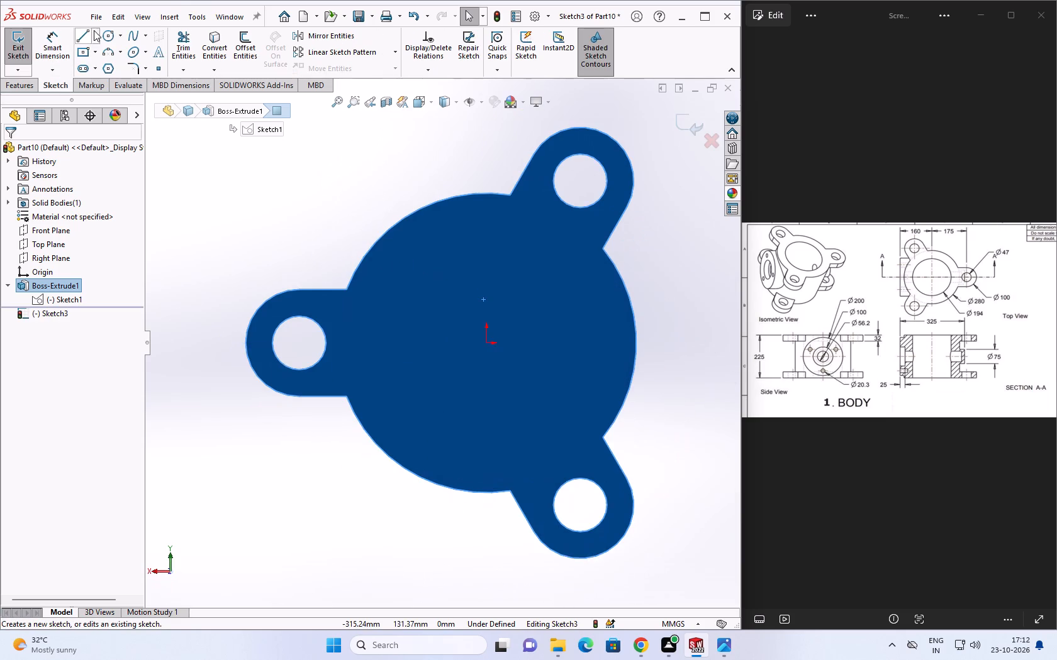
pyautogui.click(106, 30)
pyautogui.click(487, 341)
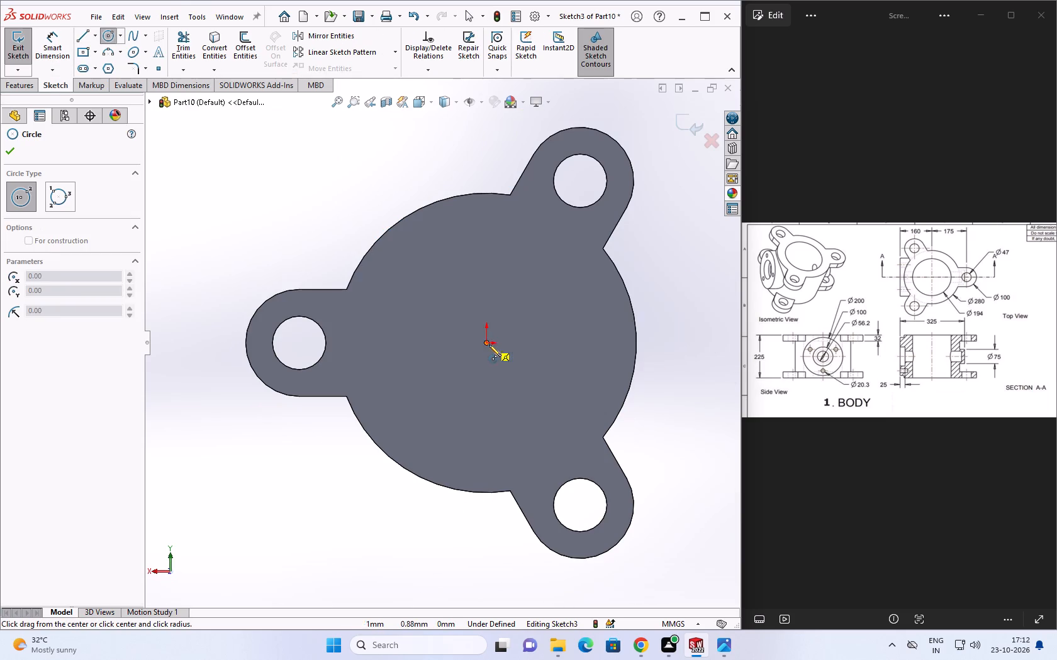
pyautogui.click(540, 414)
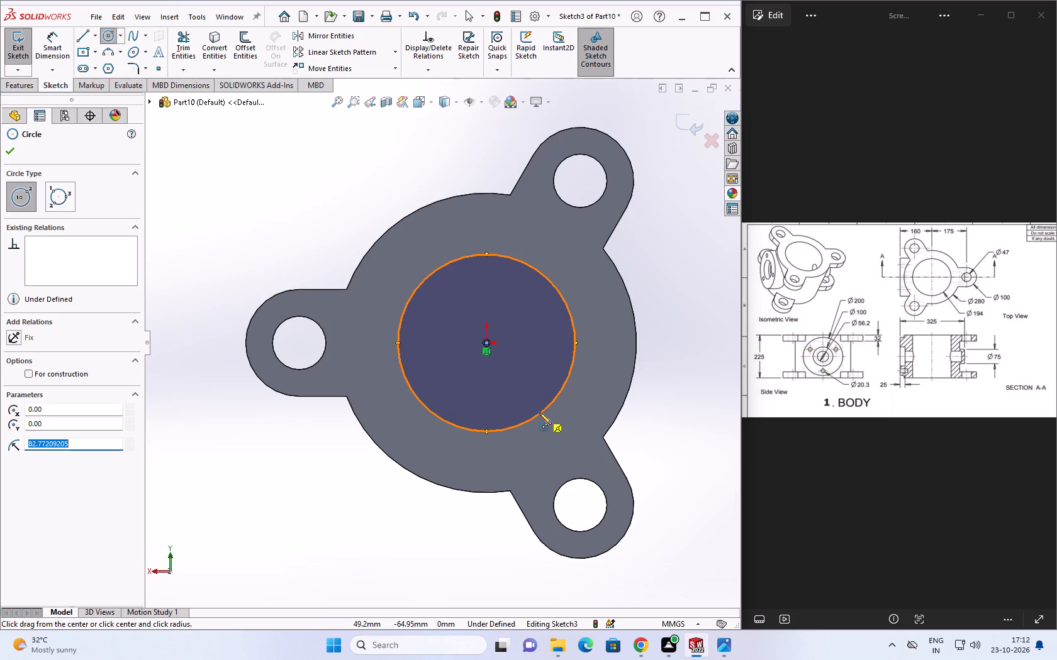
pyautogui.write('194/2')
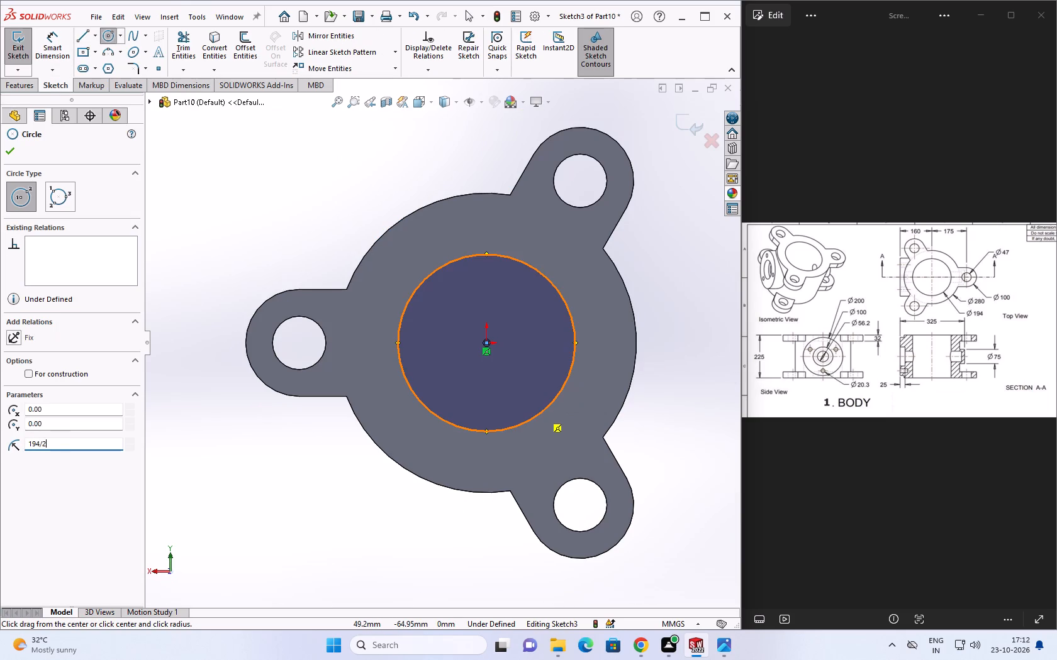
pyautogui.press('Return')
pyautogui.click(6, 148)
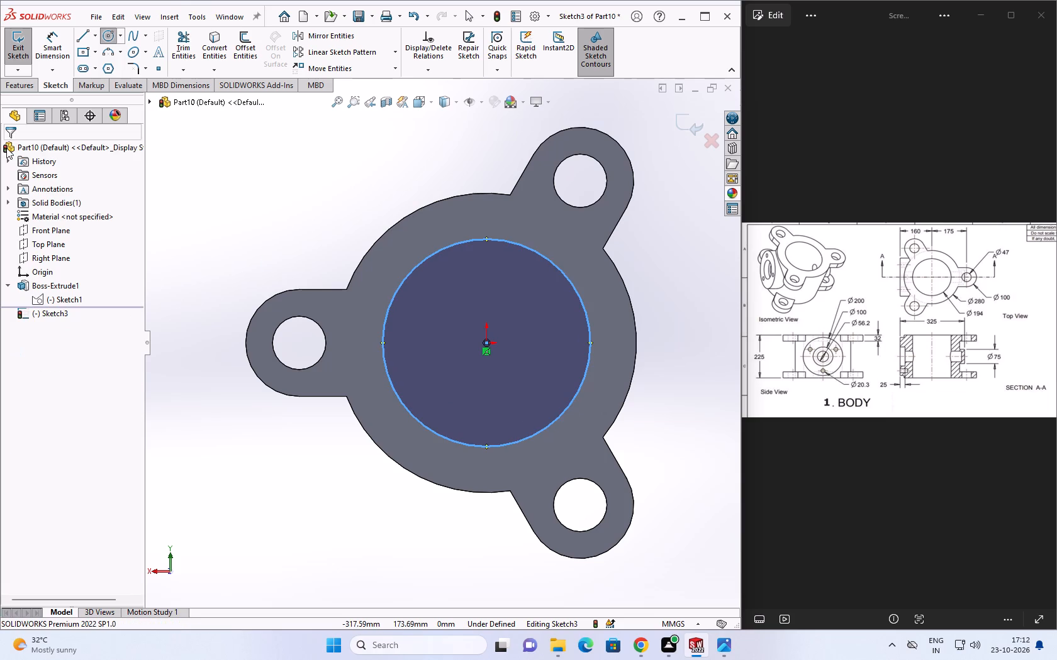
# Extrude the circle 225 mm blind from the flange face as the cylinder, with Merge result on.
pyautogui.moveTo(299, 496); pyautogui.dragTo(311, 480, button='middle')
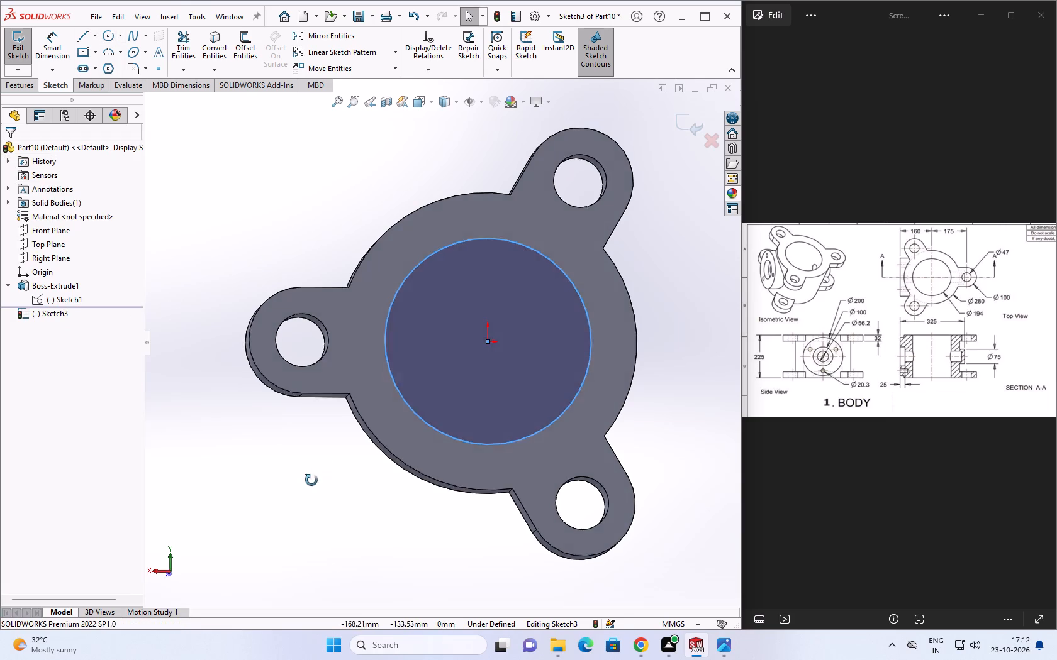
pyautogui.moveTo(311, 480); pyautogui.dragTo(362, 393, button='middle')
pyautogui.click(11, 83)
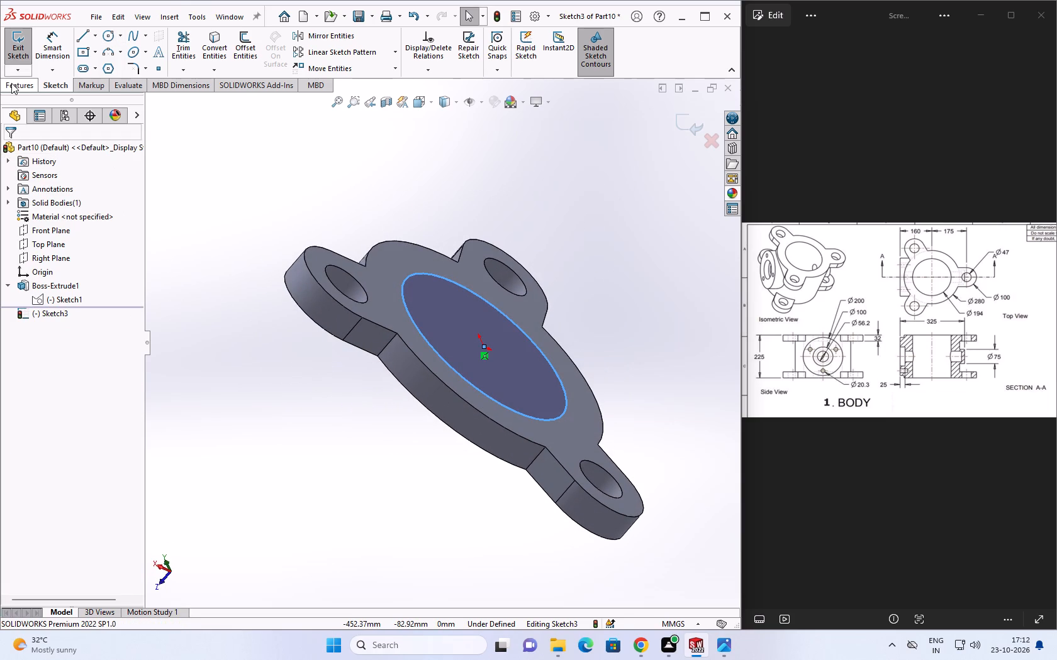
pyautogui.click(36, 49)
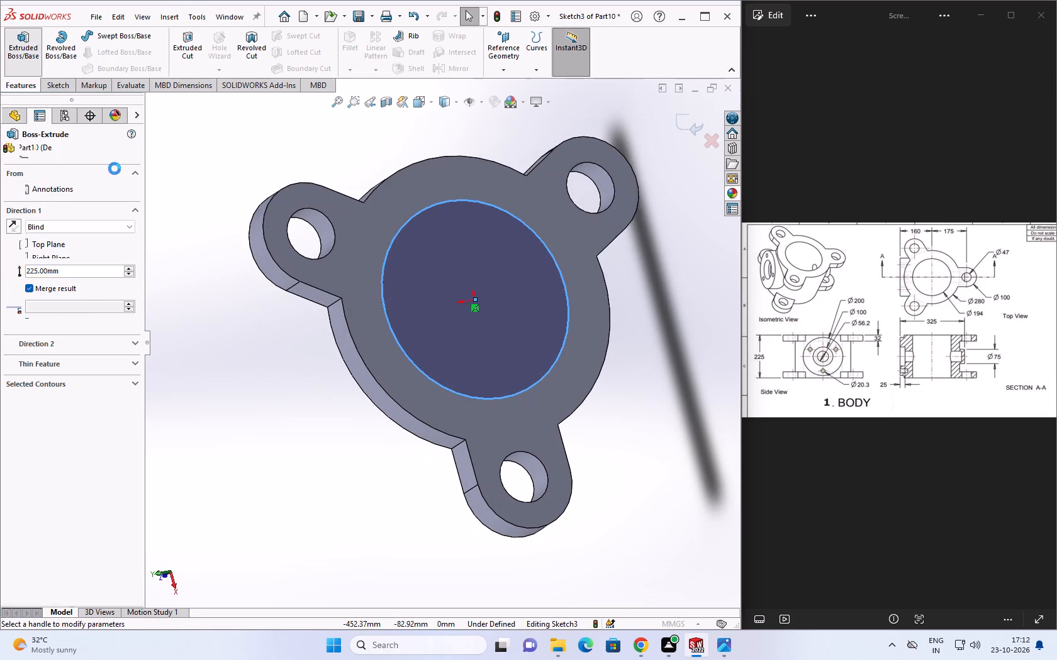
pyautogui.click(8, 151)
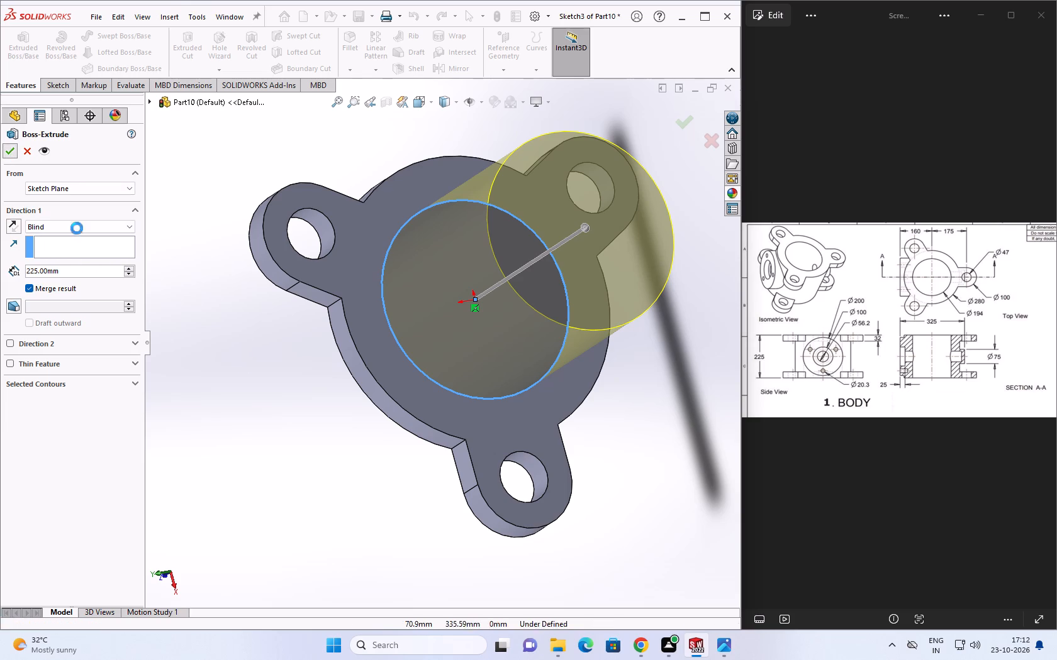
# Create a reference plane offset 112.5 mm from the Front Plane, flipped so it passes through the cylinder's mid-length.
pyautogui.moveTo(310, 437); pyautogui.dragTo(367, 337, button='middle')
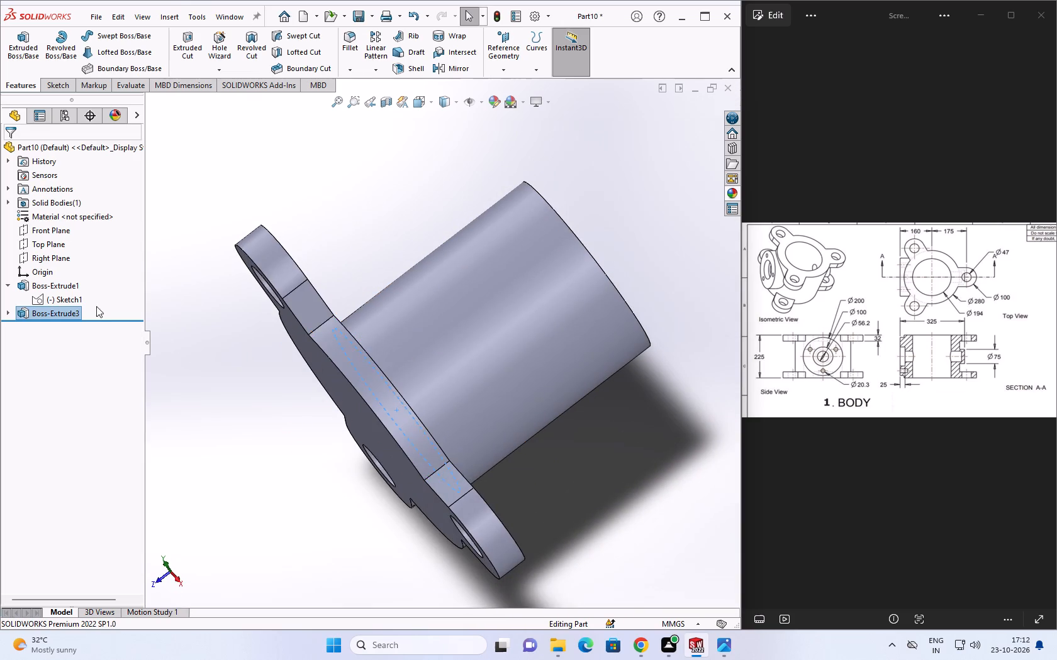
pyautogui.moveTo(181, 373); pyautogui.dragTo(172, 376, button='middle')
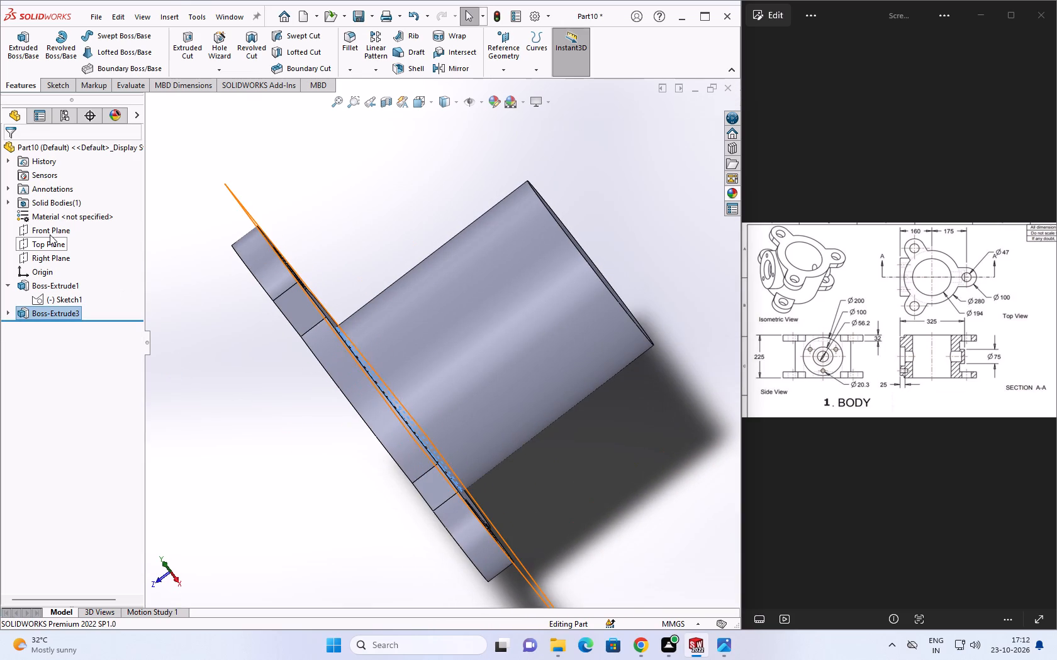
pyautogui.click(50, 234)
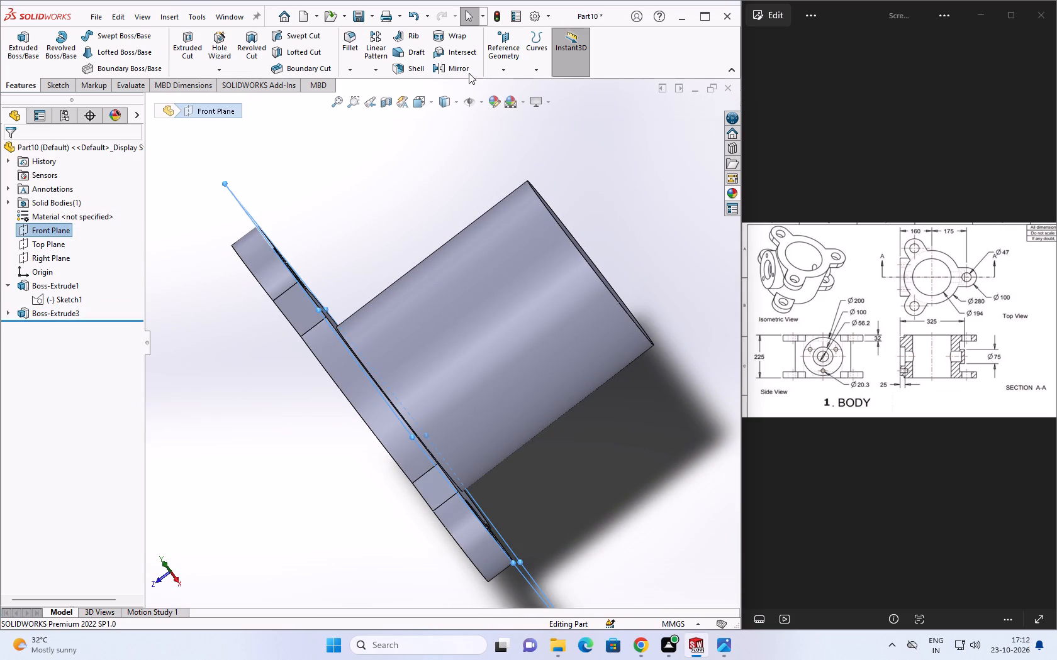
pyautogui.click(506, 69)
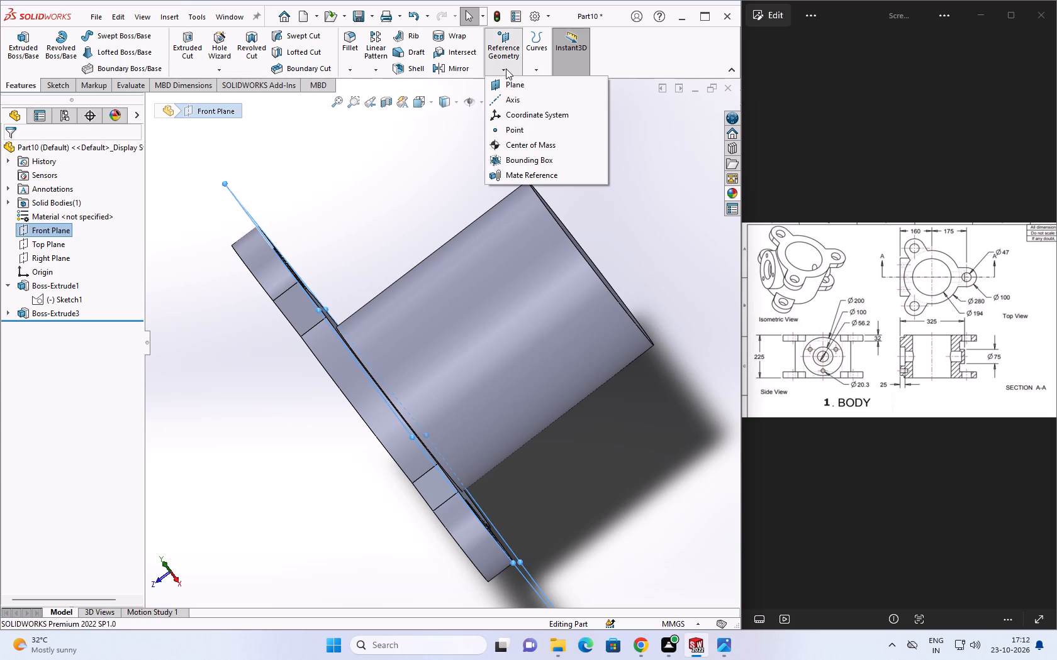
pyautogui.click(517, 85)
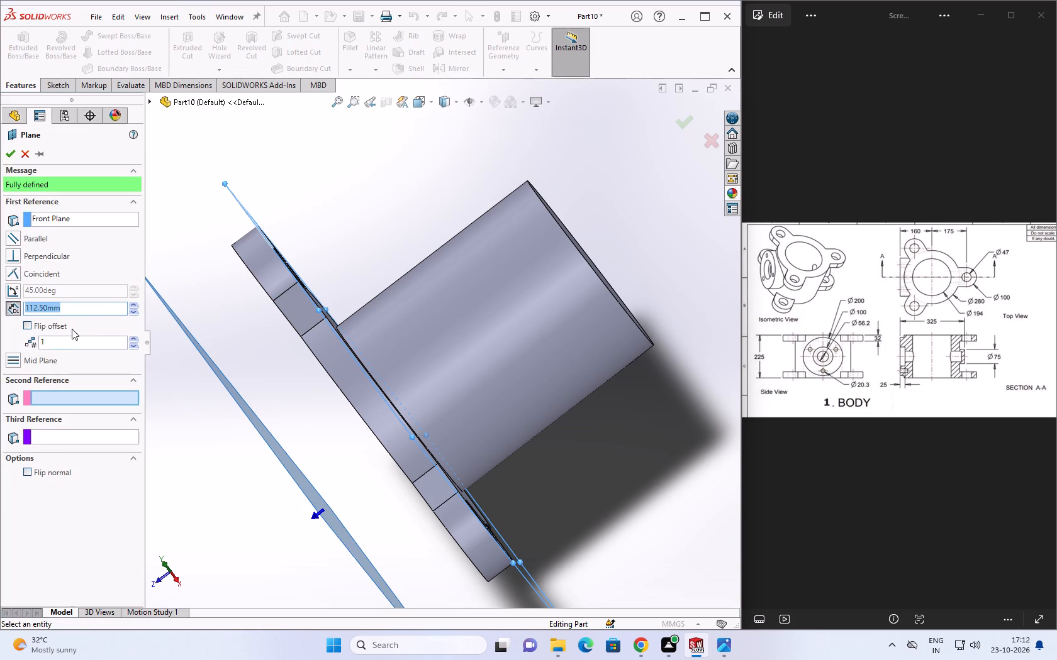
pyautogui.click(29, 327)
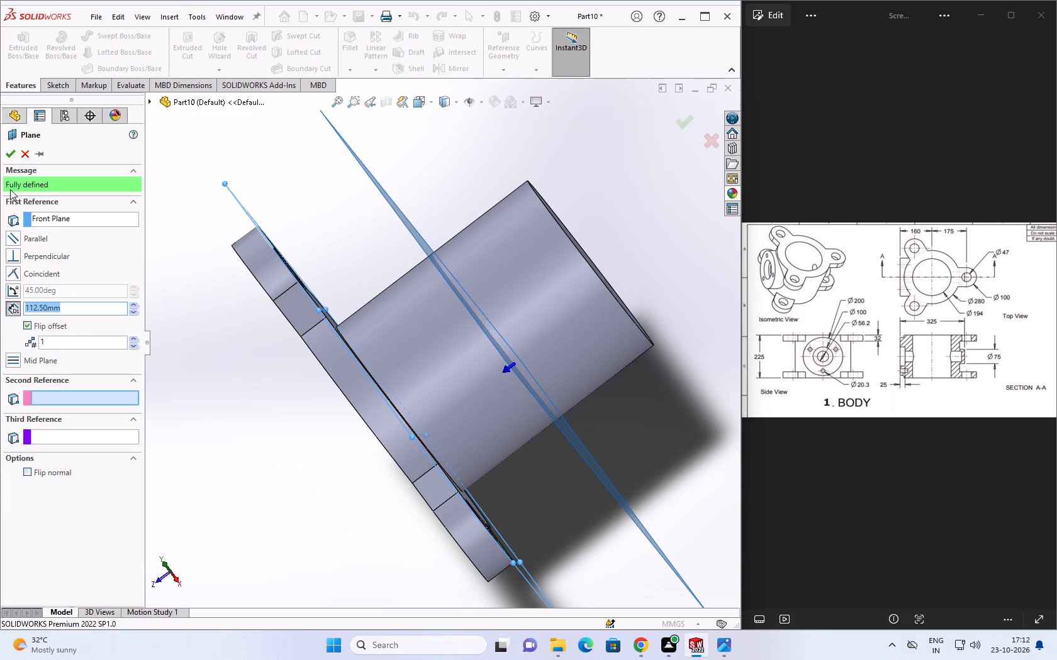
pyautogui.click(9, 157)
pyautogui.click(285, 192)
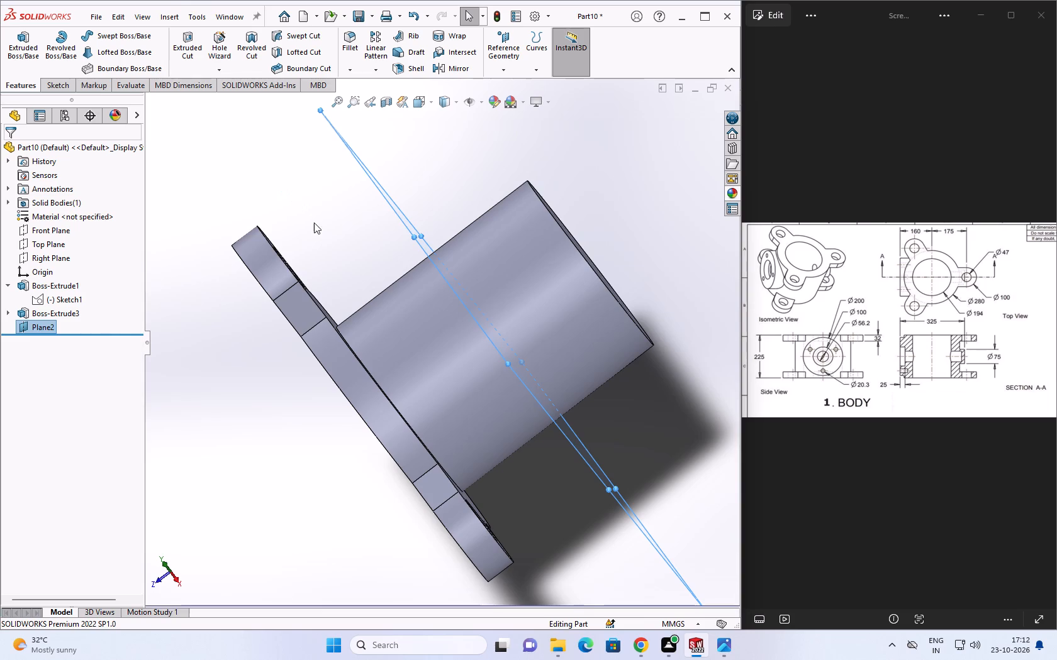
# Mirror the flange extrusion about the new mid-length plane, and collapse both extrusions in the feature tree.
pyautogui.moveTo(313, 233); pyautogui.dragTo(302, 263, button='middle')
pyautogui.click(45, 287)
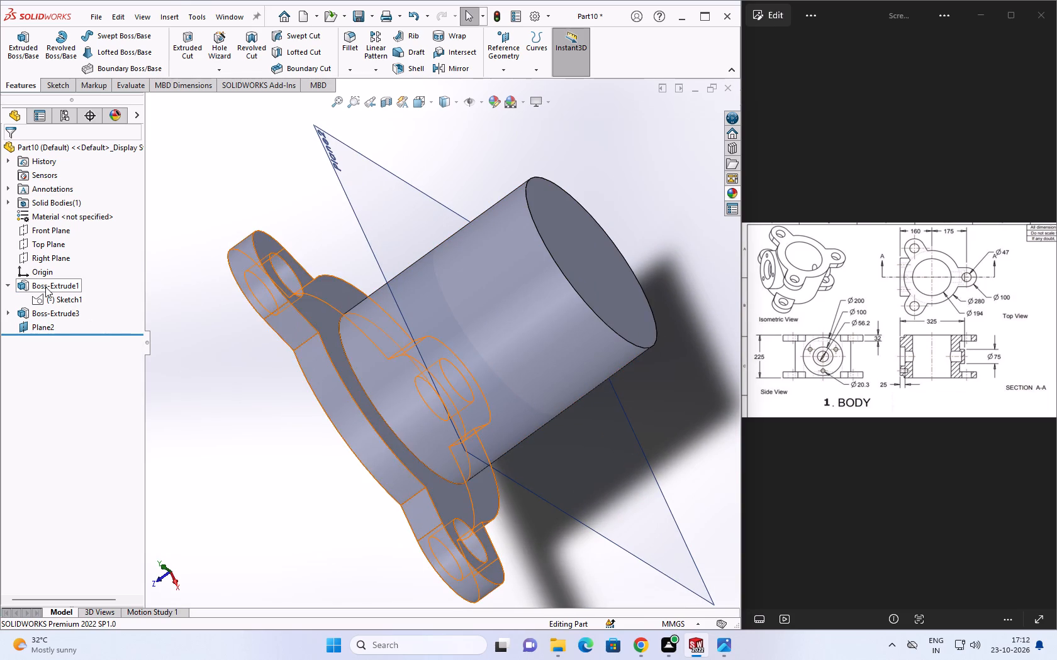
pyautogui.click(449, 69)
pyautogui.click(349, 195)
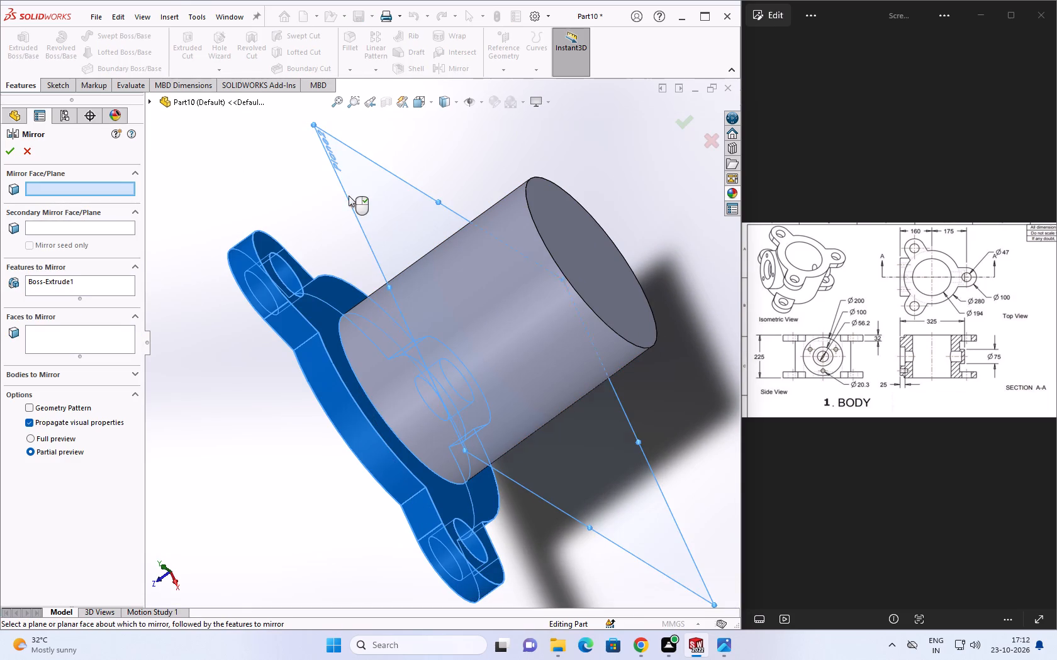
pyautogui.click(9, 152)
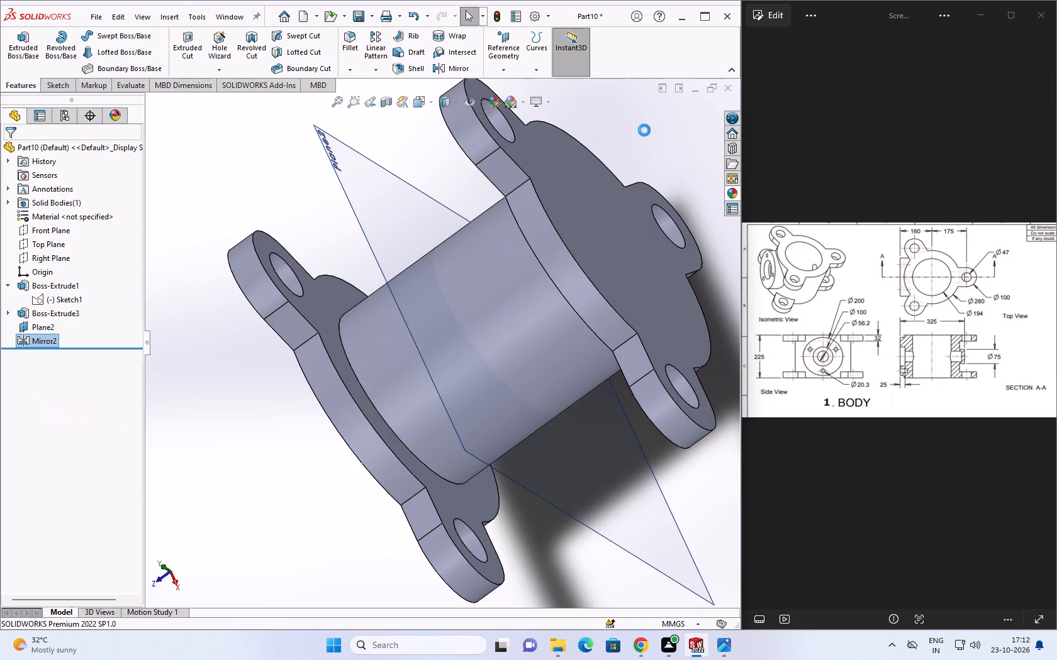
pyautogui.click(320, 186)
pyautogui.press('Escape')
pyautogui.press('Escape')
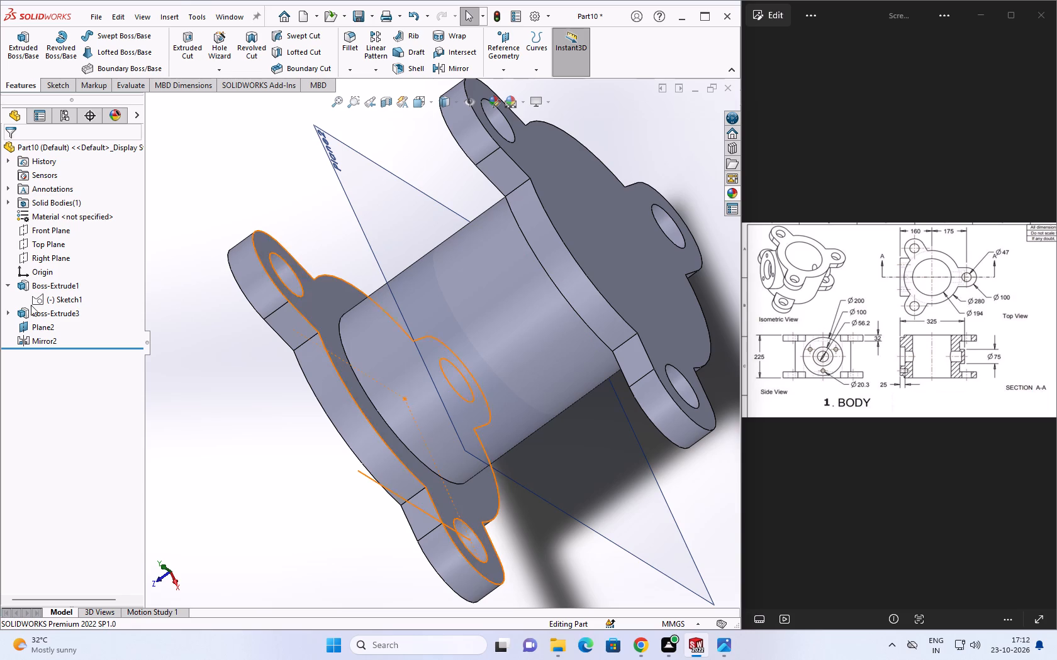
pyautogui.click(8, 287)
pyautogui.click(10, 297)
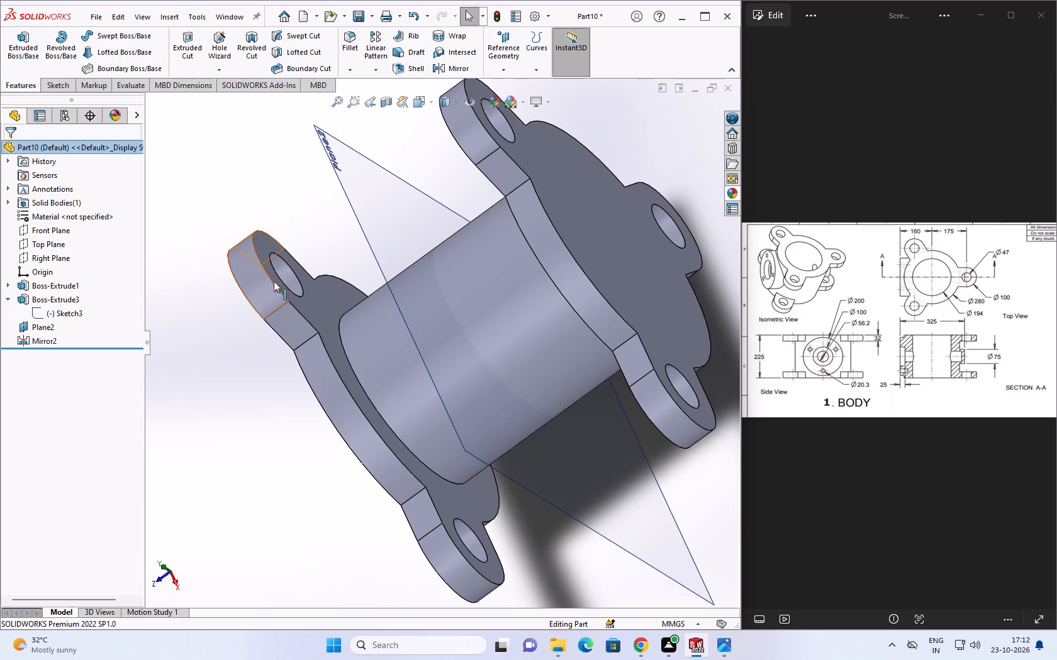
pyautogui.click(8, 299)
pyautogui.click(198, 241)
pyautogui.press('Escape')
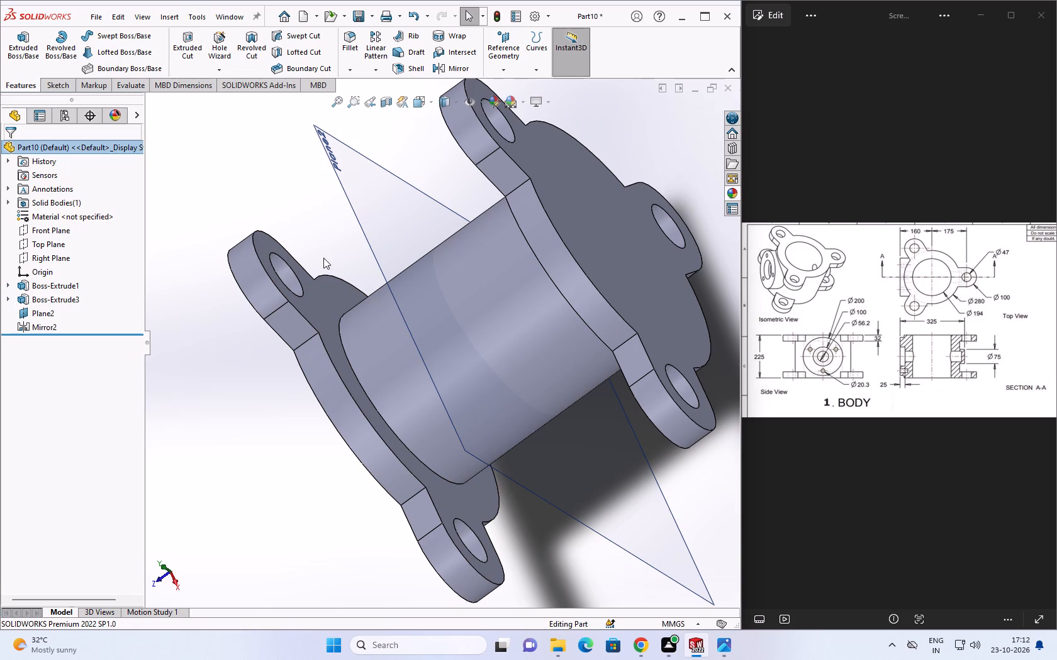
# Create a reference plane offset 120 mm from the Right Plane, beyond the cylinder's side.
pyautogui.scroll(-4, 325, 256)
pyautogui.scroll(9, 378, 273)
pyautogui.moveTo(343, 363); pyautogui.dragTo(411, 256, button='middle')
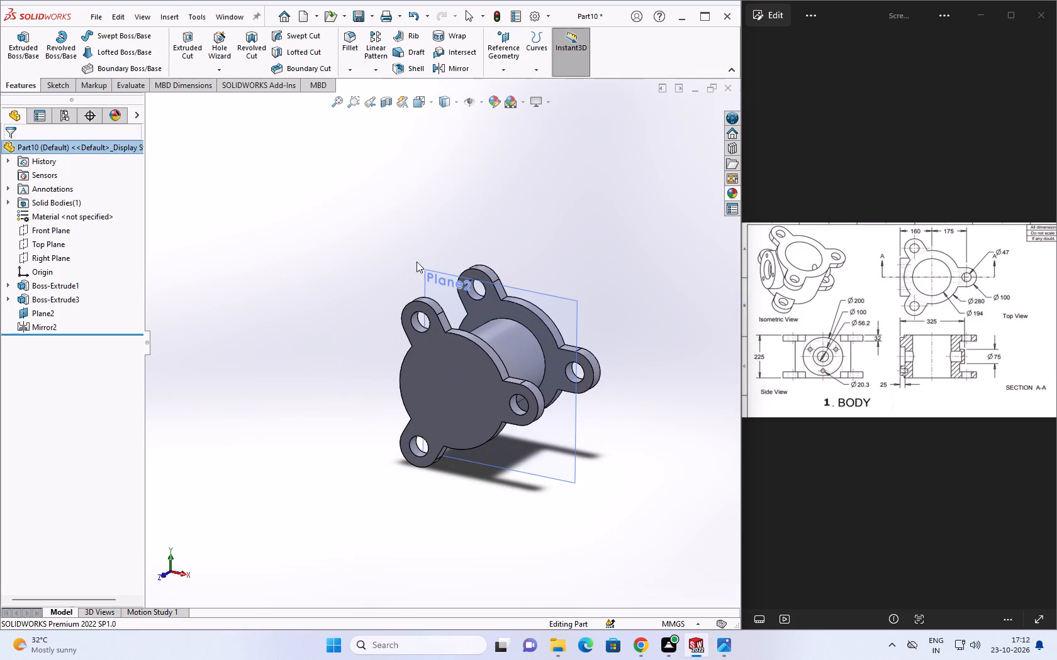
pyautogui.moveTo(602, 319); pyautogui.dragTo(398, 341, button='middle')
pyautogui.scroll(-1, 398, 341)
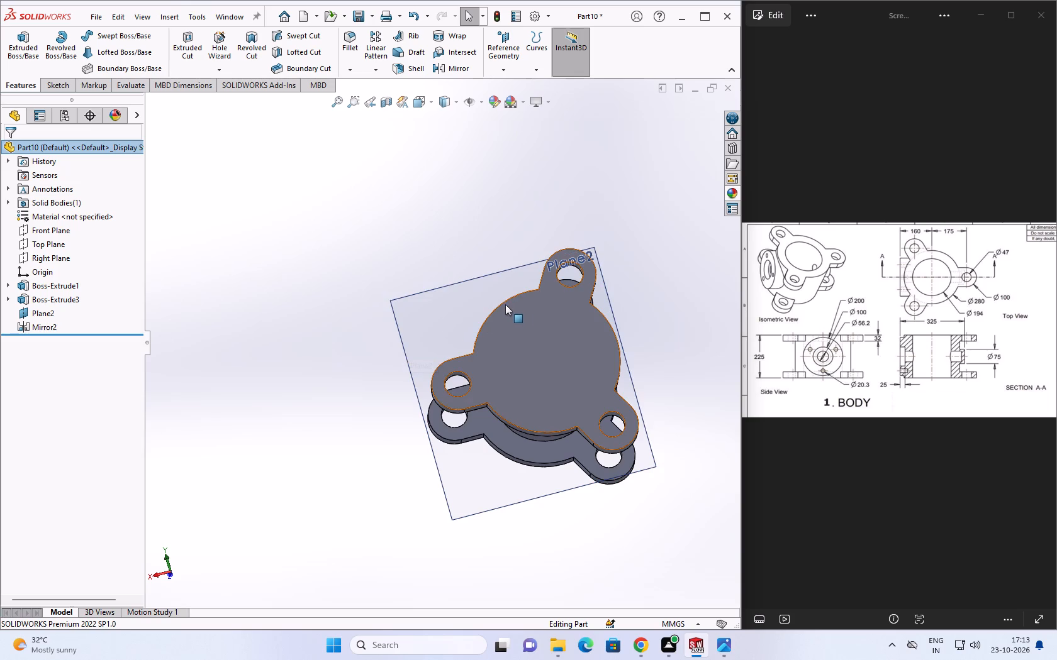
pyautogui.moveTo(627, 250); pyautogui.dragTo(464, 355, button='middle')
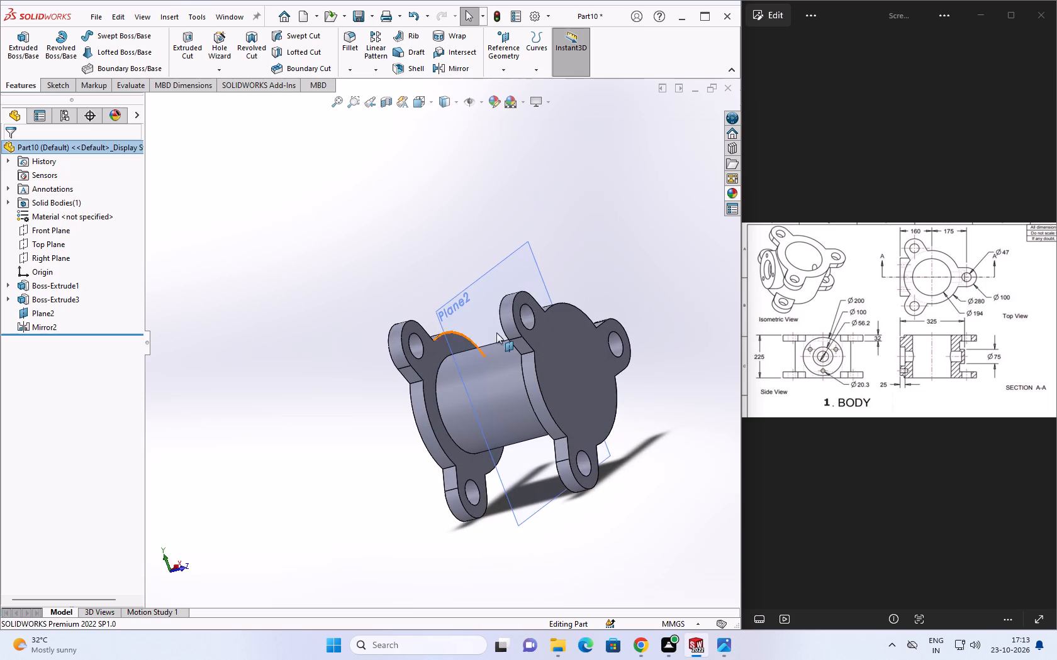
pyautogui.moveTo(510, 419); pyautogui.dragTo(523, 417, button='middle')
pyautogui.click(45, 258)
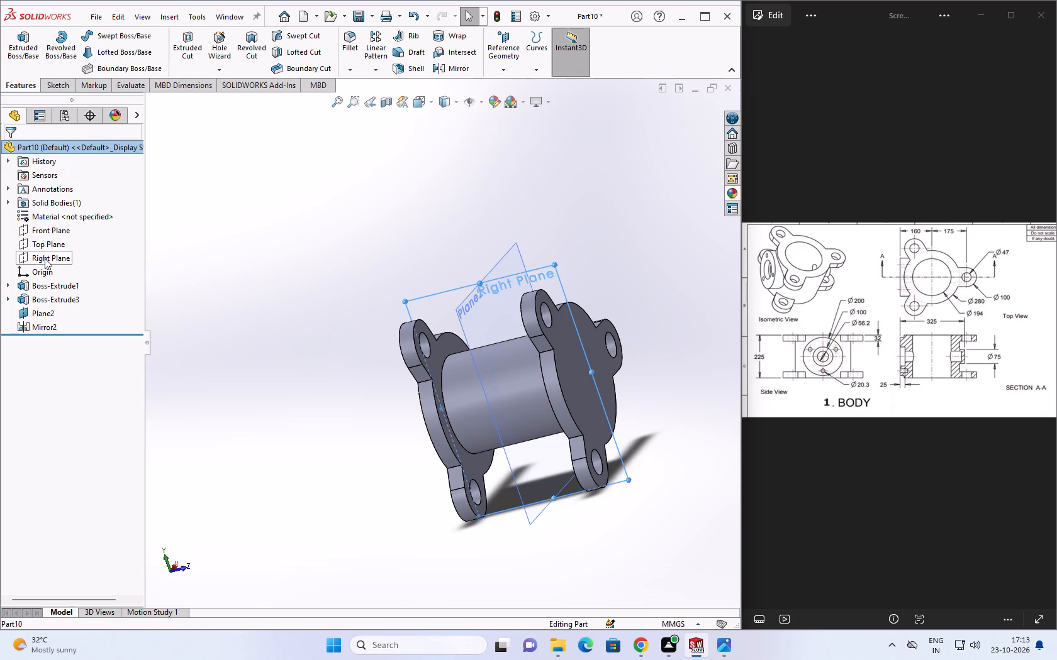
pyautogui.moveTo(585, 257); pyautogui.dragTo(562, 378, button='middle')
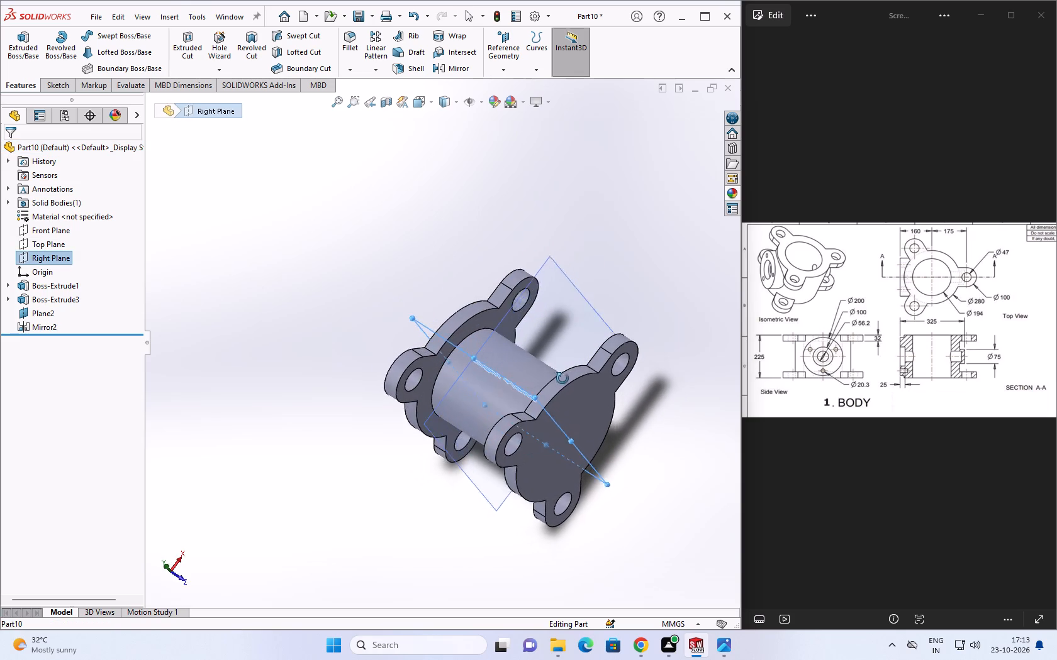
pyautogui.moveTo(562, 378); pyautogui.dragTo(560, 385, button='middle')
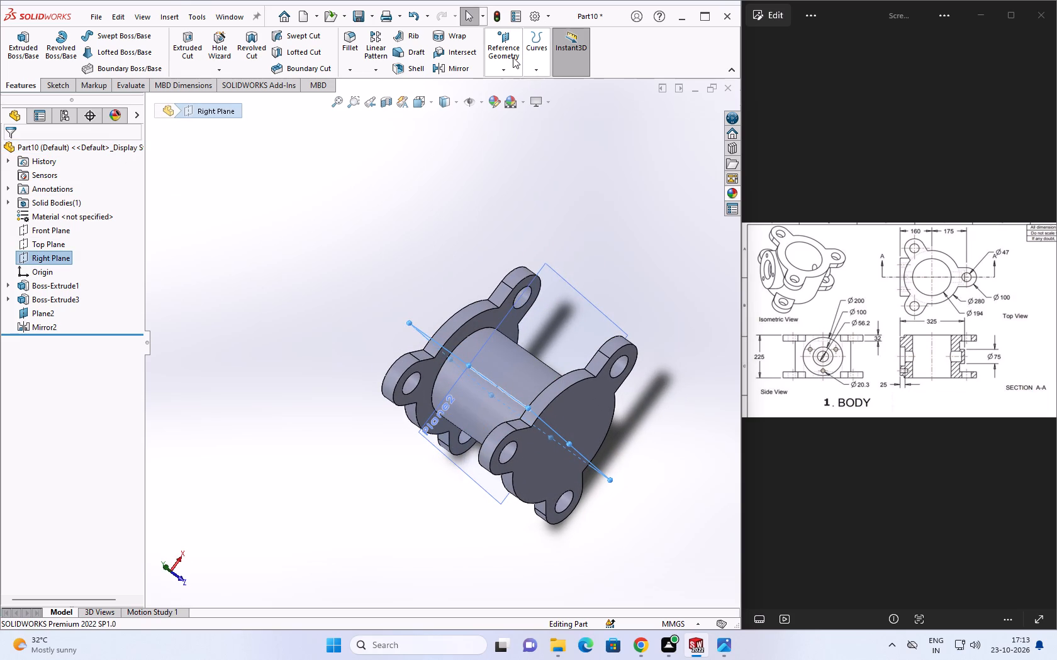
pyautogui.click(513, 57)
pyautogui.click(502, 91)
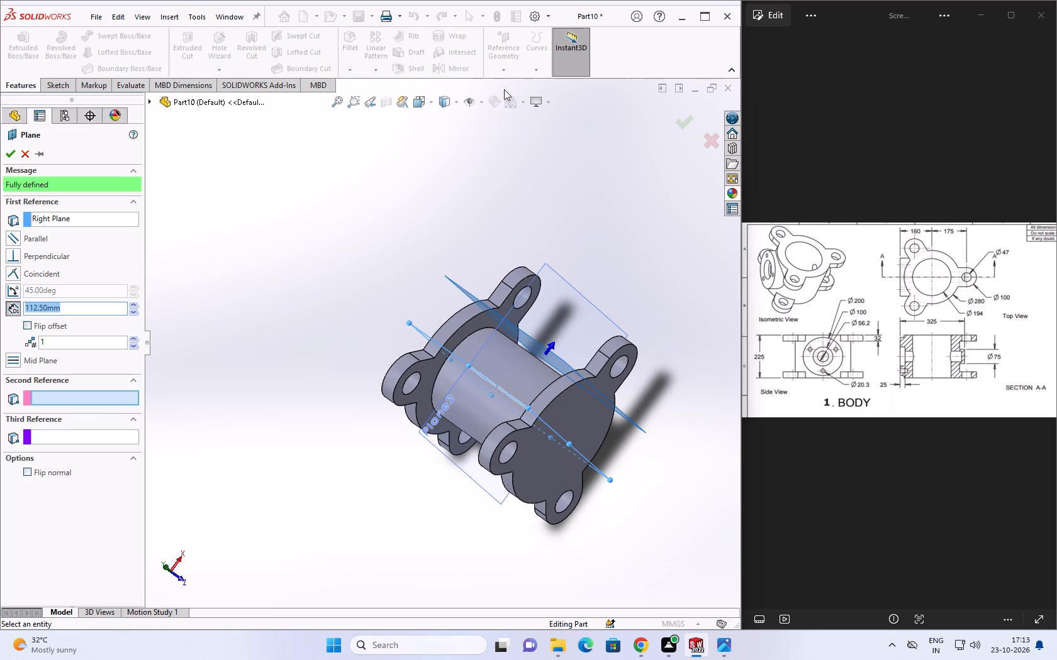
pyautogui.moveTo(632, 335); pyautogui.dragTo(635, 348, button='middle')
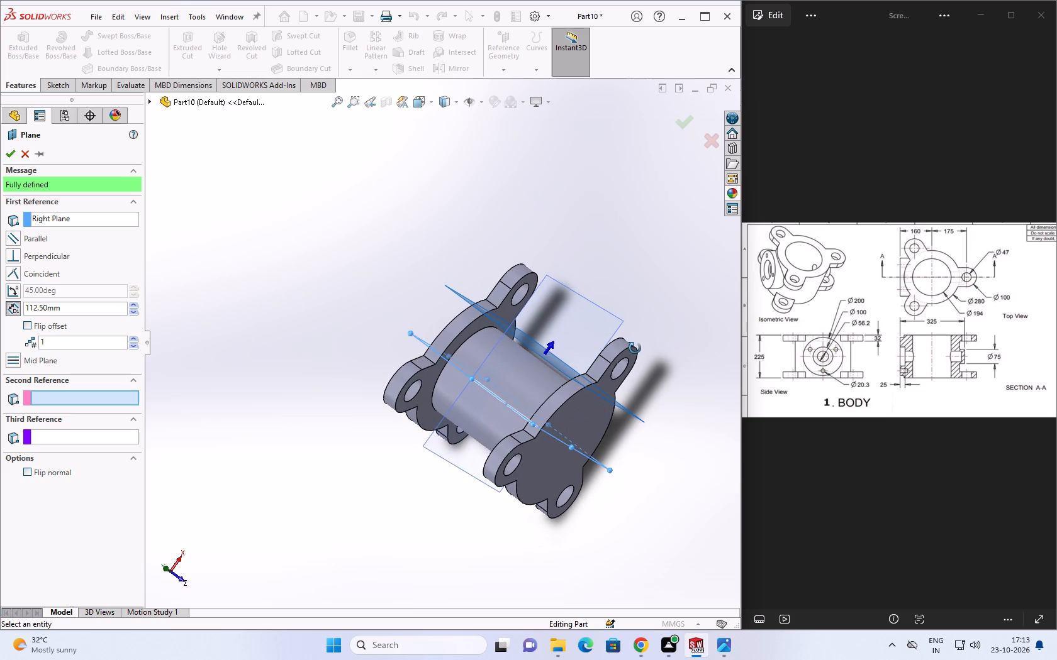
pyautogui.moveTo(635, 348); pyautogui.dragTo(626, 343, button='middle')
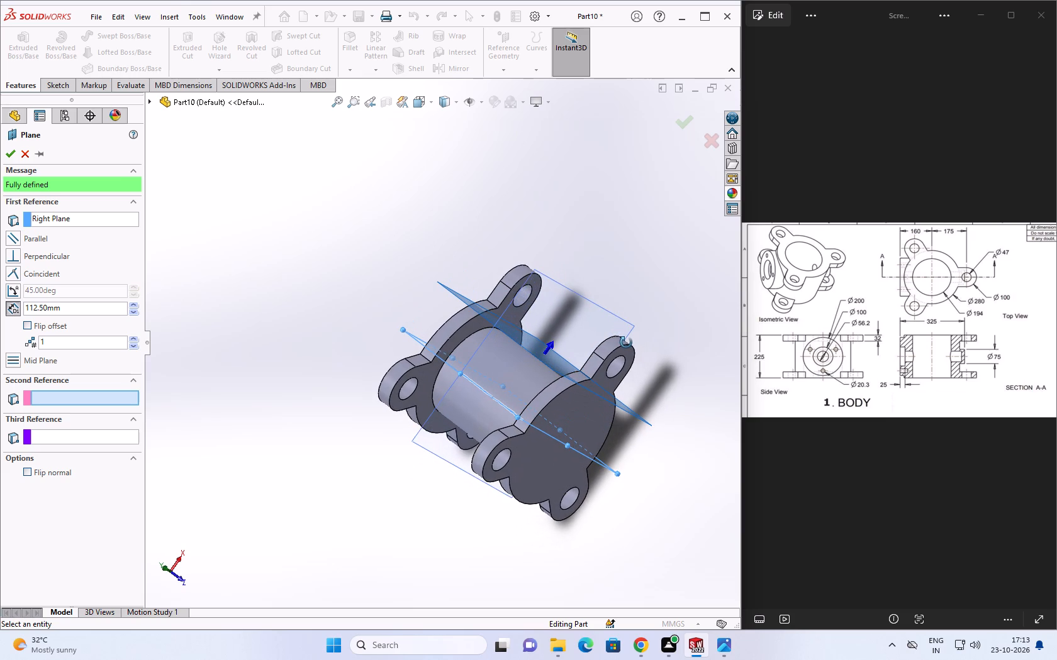
pyautogui.moveTo(626, 343); pyautogui.dragTo(654, 298, button='middle')
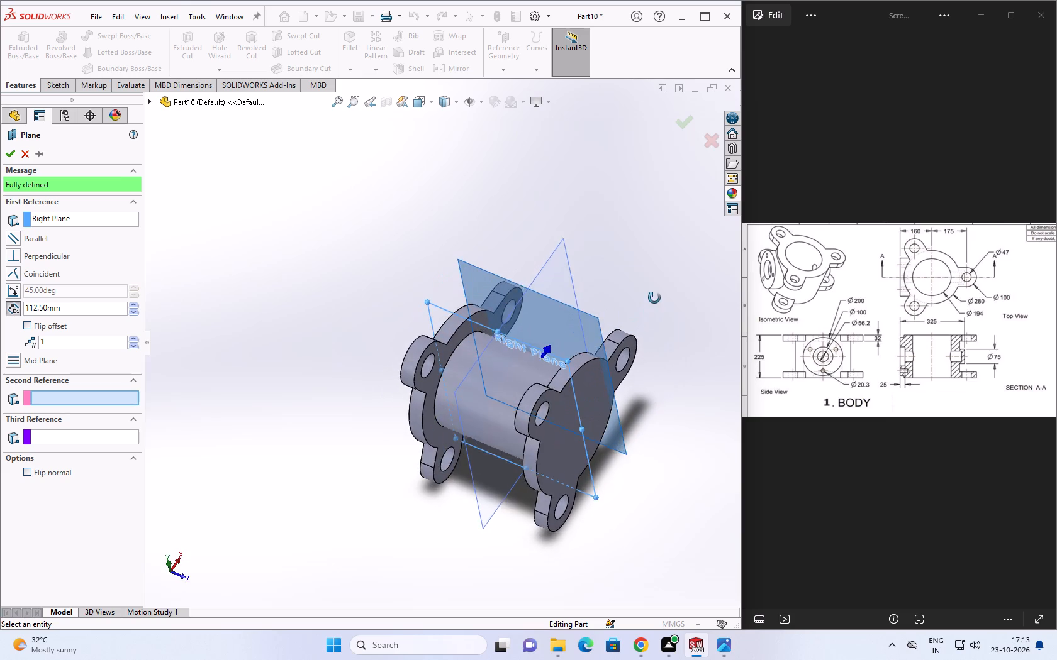
pyautogui.moveTo(654, 298); pyautogui.dragTo(624, 306, button='middle')
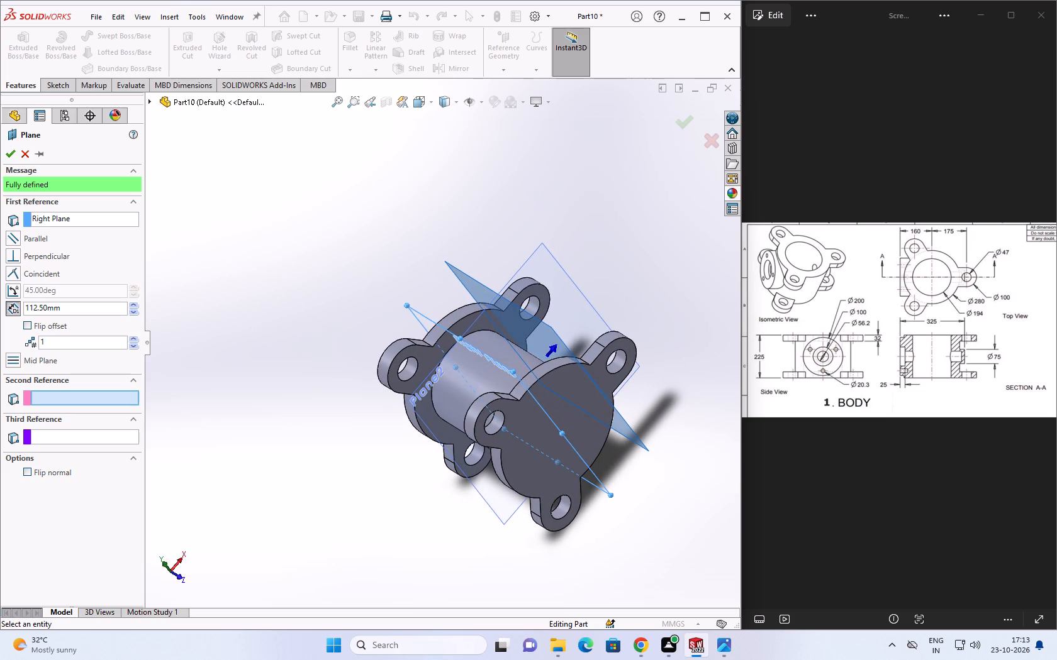
pyautogui.doubleClick(81, 307)
pyautogui.write('120')
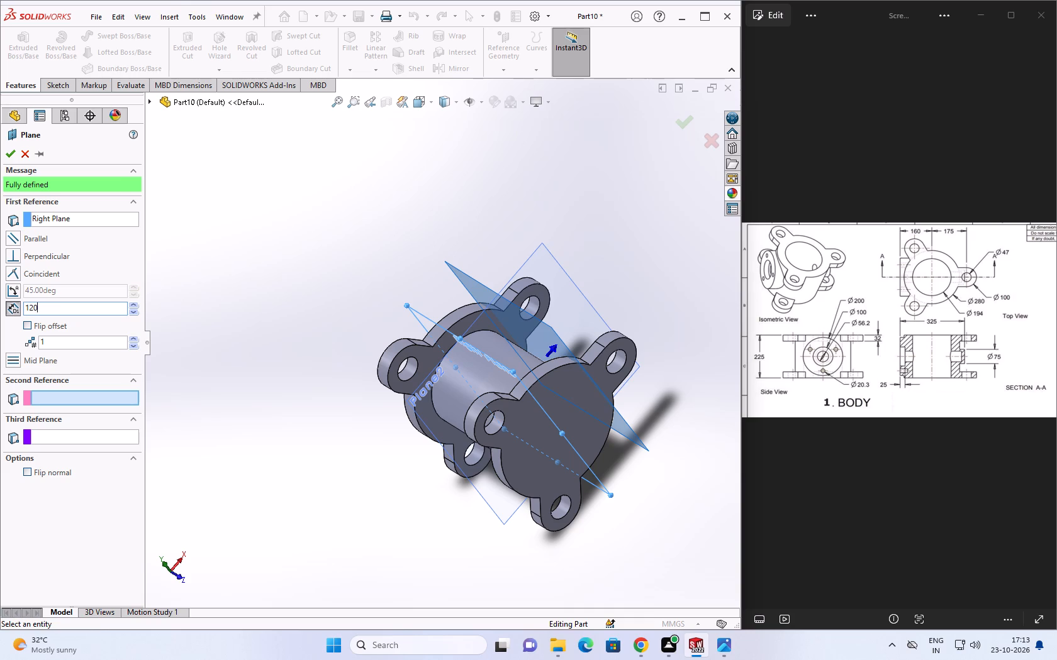
pyautogui.press('Return')
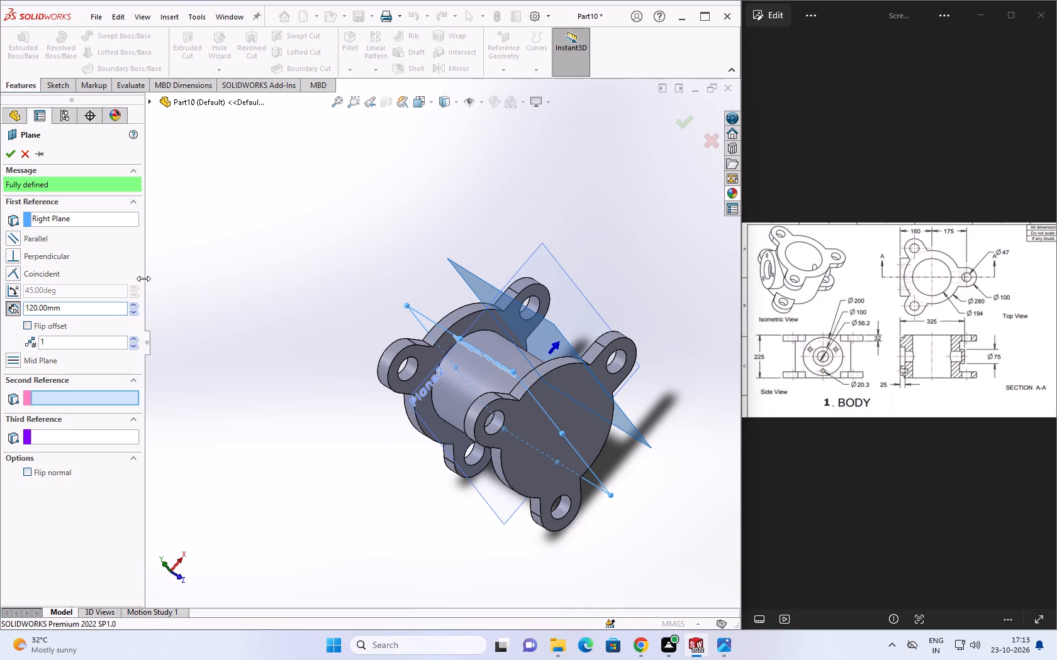
pyautogui.moveTo(176, 295); pyautogui.dragTo(164, 334, button='middle')
pyautogui.click(10, 151)
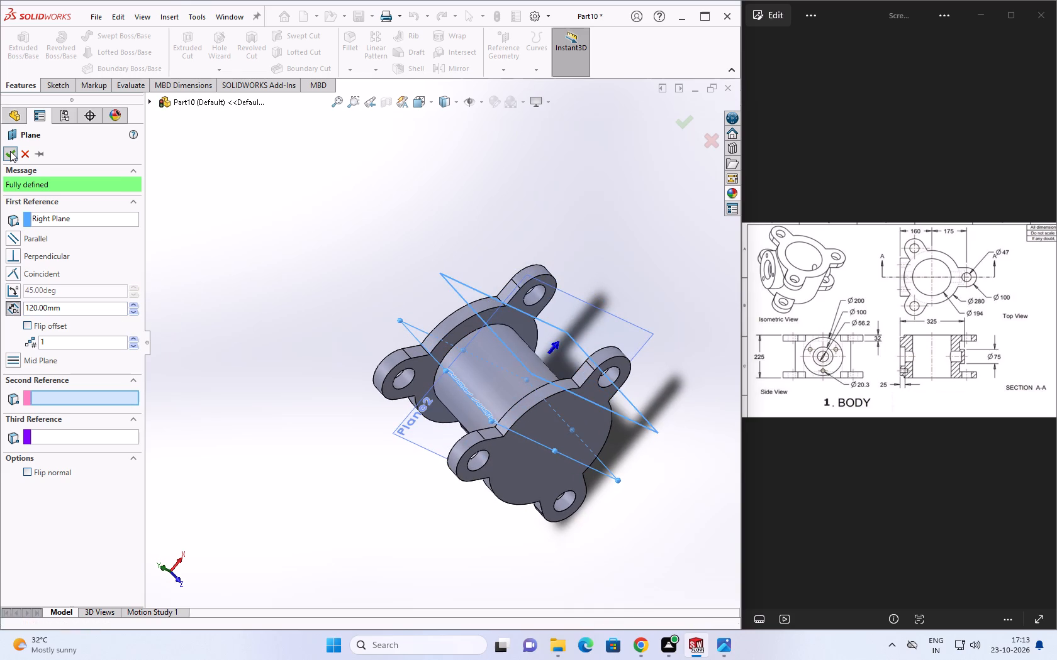
# Start a sketch on the new plane offset from the Right Plane.
pyautogui.click(455, 288)
pyautogui.moveTo(666, 420); pyautogui.dragTo(637, 446, button='middle')
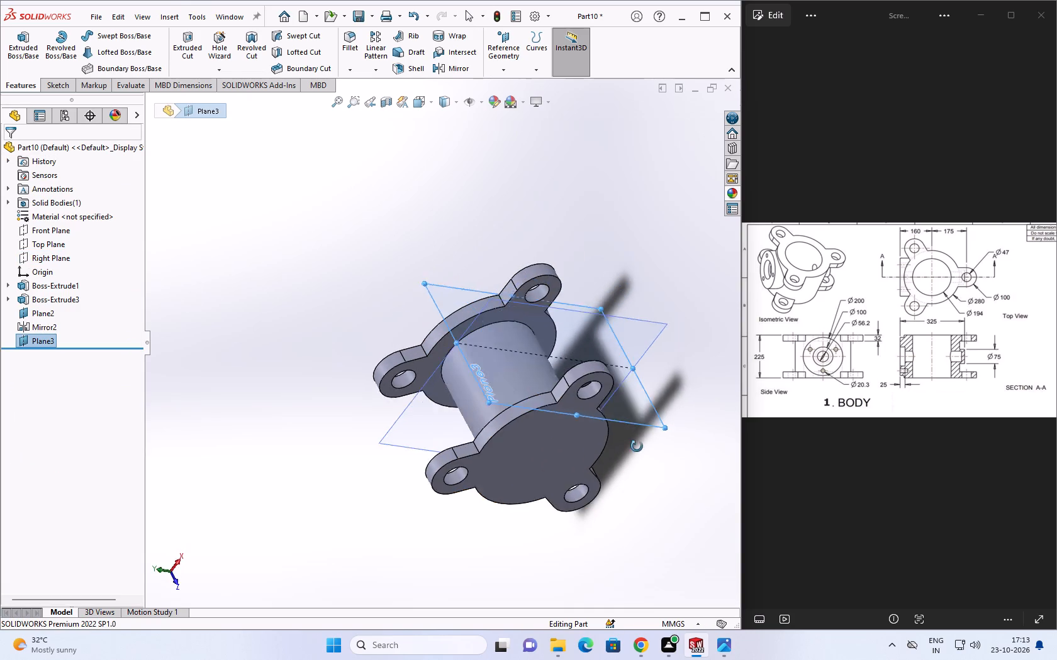
pyautogui.moveTo(637, 446); pyautogui.dragTo(590, 471, button='middle')
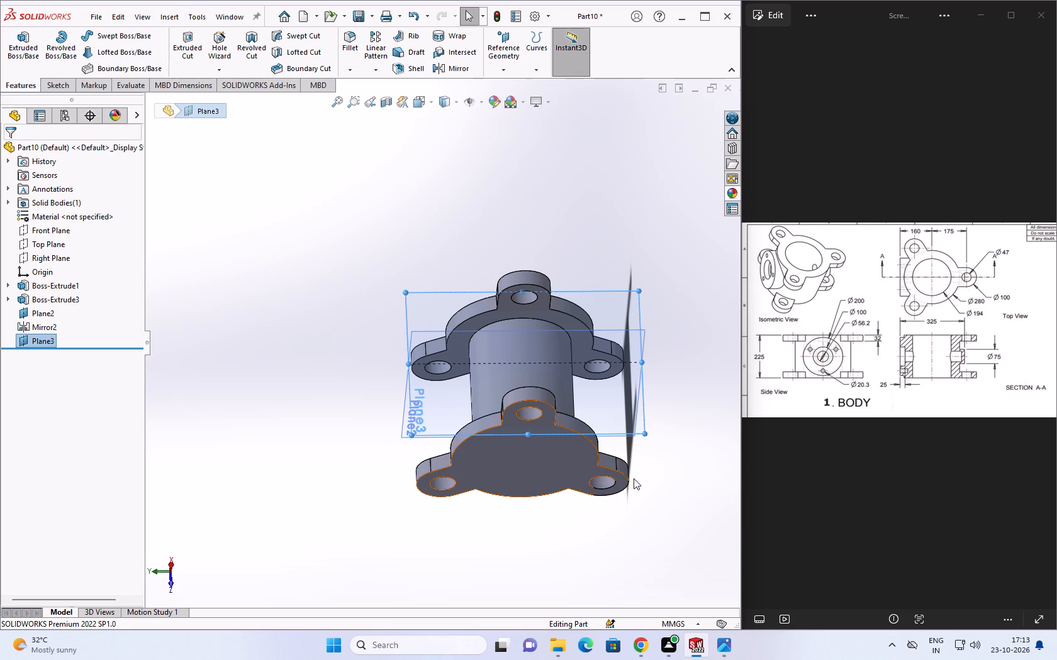
pyautogui.moveTo(666, 444); pyautogui.dragTo(622, 444, button='middle')
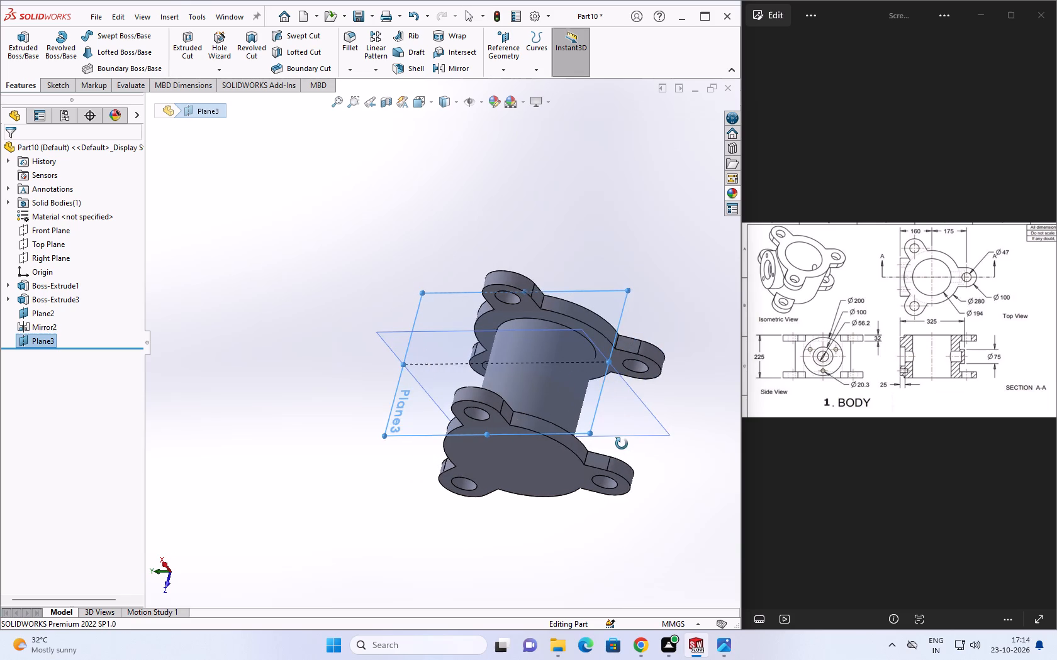
pyautogui.moveTo(622, 444); pyautogui.dragTo(527, 412, button='middle')
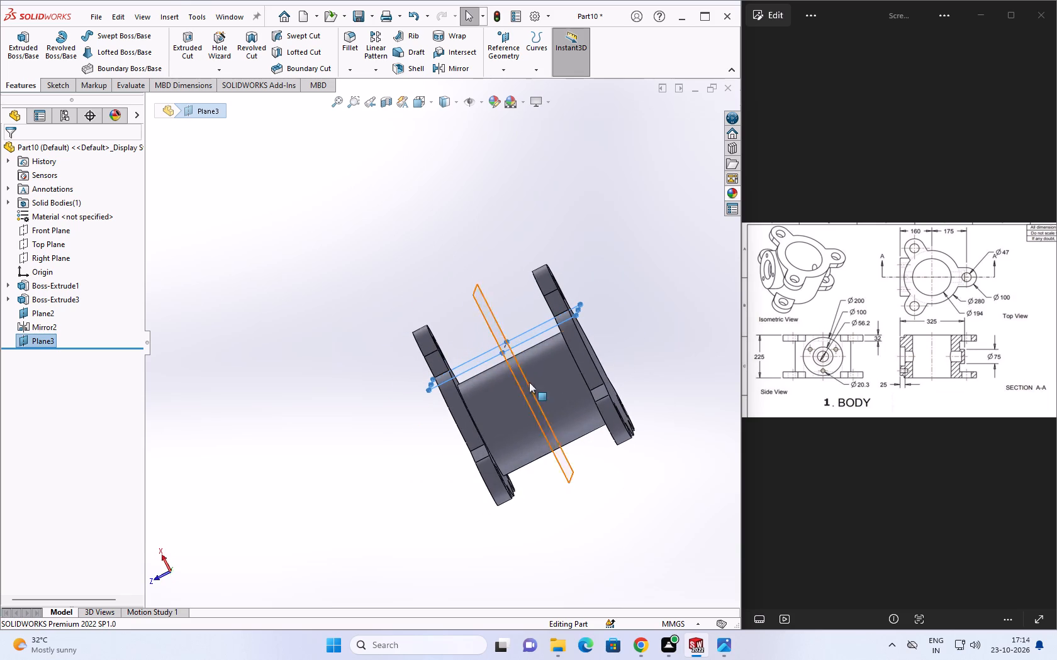
pyautogui.click(531, 337)
pyautogui.click(35, 341)
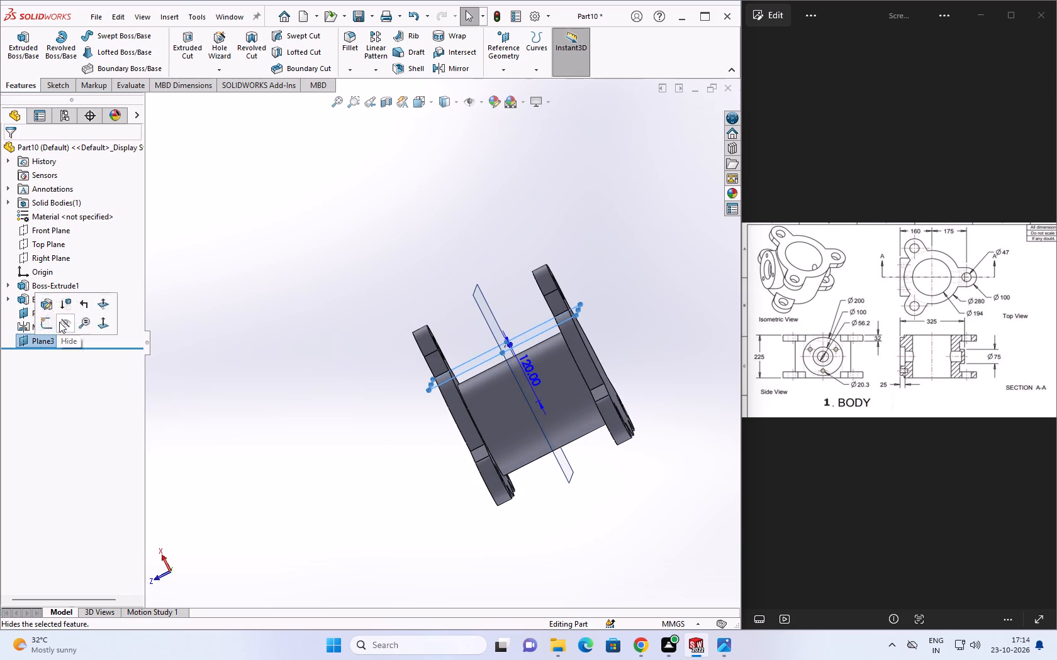
pyautogui.click(25, 341)
pyautogui.click(35, 324)
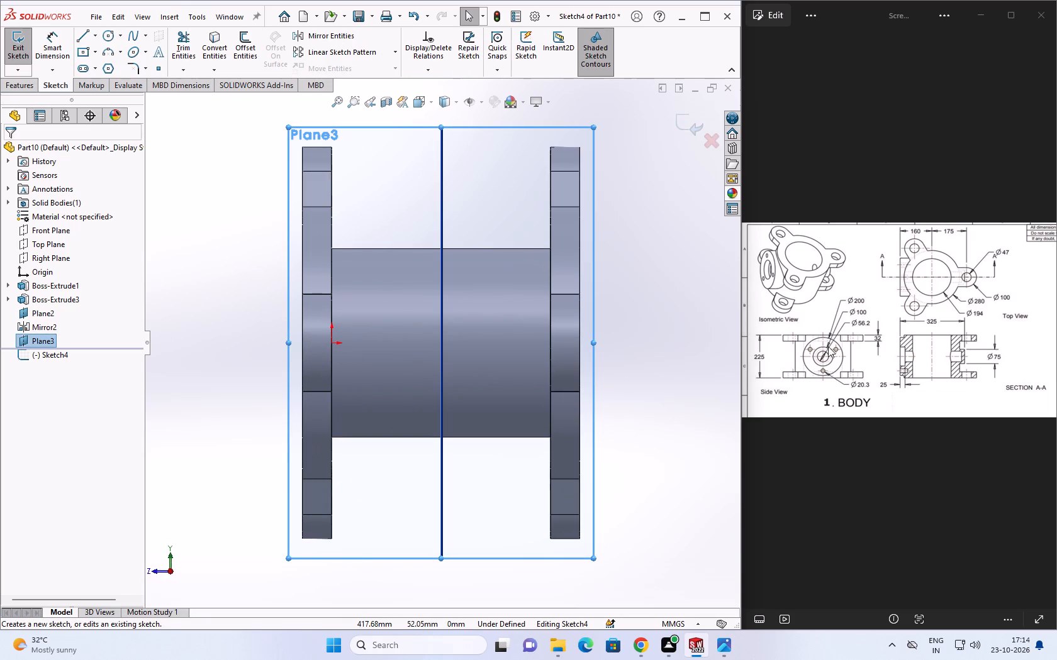
# Draw a diagonal centerline between opposite corners of the cylinder's outline, where it meets the two flanges.
pyautogui.scroll(-4, 832, 353)
pyautogui.scroll(7, 825, 353)
pyautogui.moveTo(810, 366); pyautogui.dragTo(849, 363, button='middle')
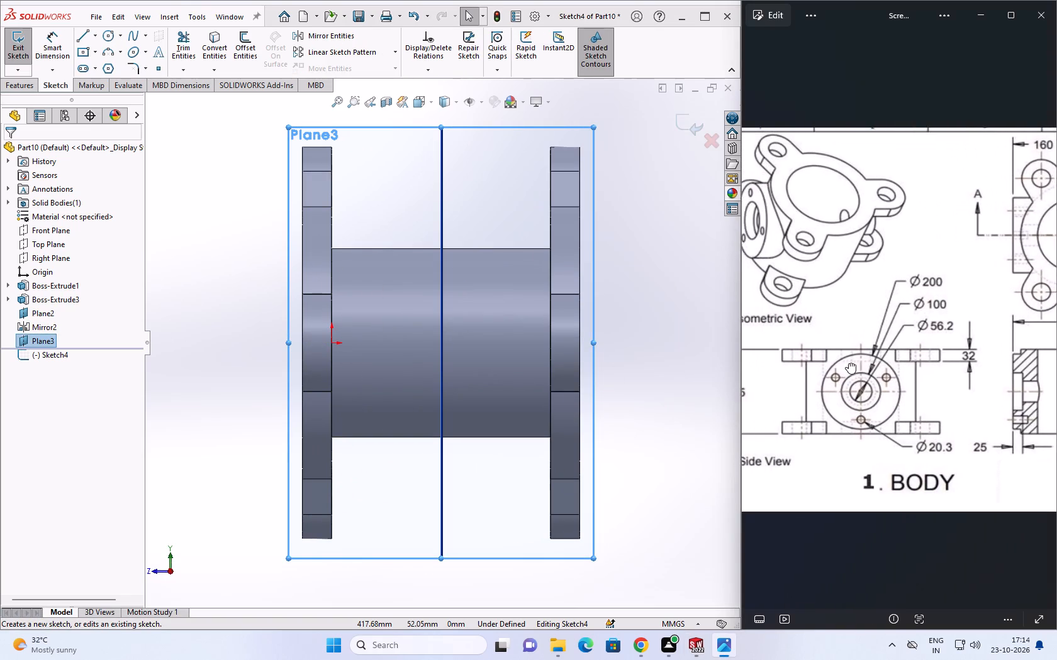
pyautogui.moveTo(849, 363); pyautogui.dragTo(862, 356, button='middle')
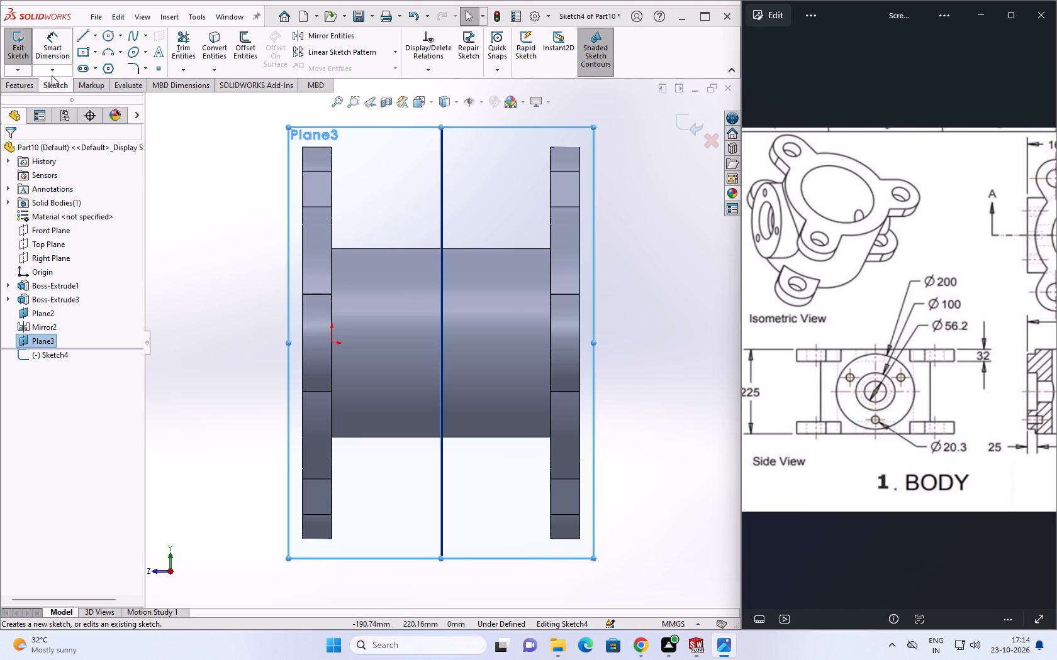
pyautogui.click(112, 39)
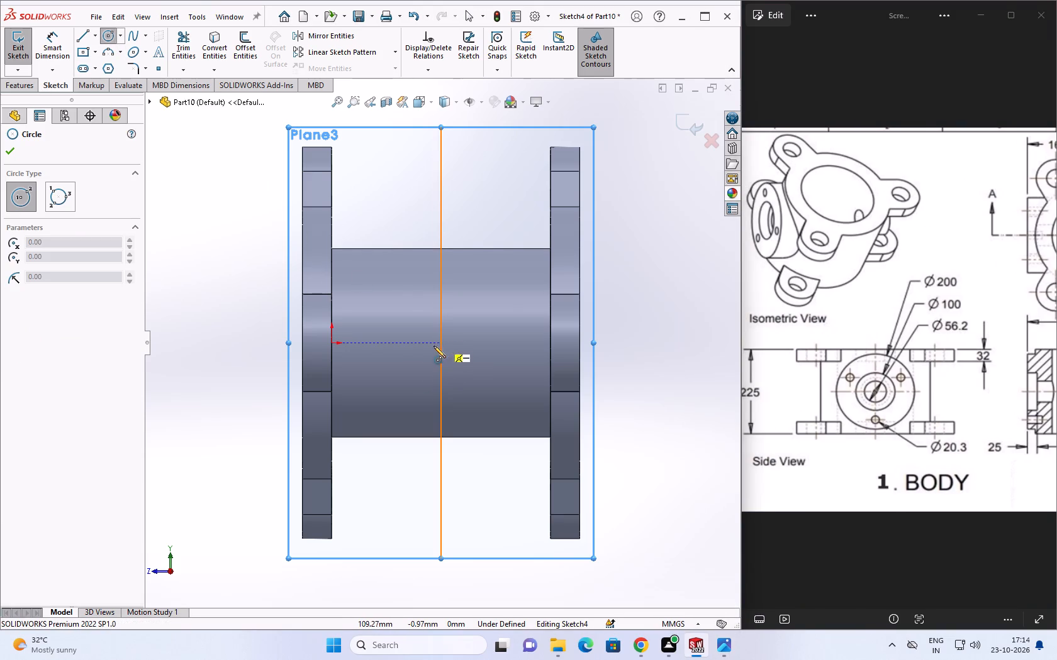
pyautogui.click(92, 38)
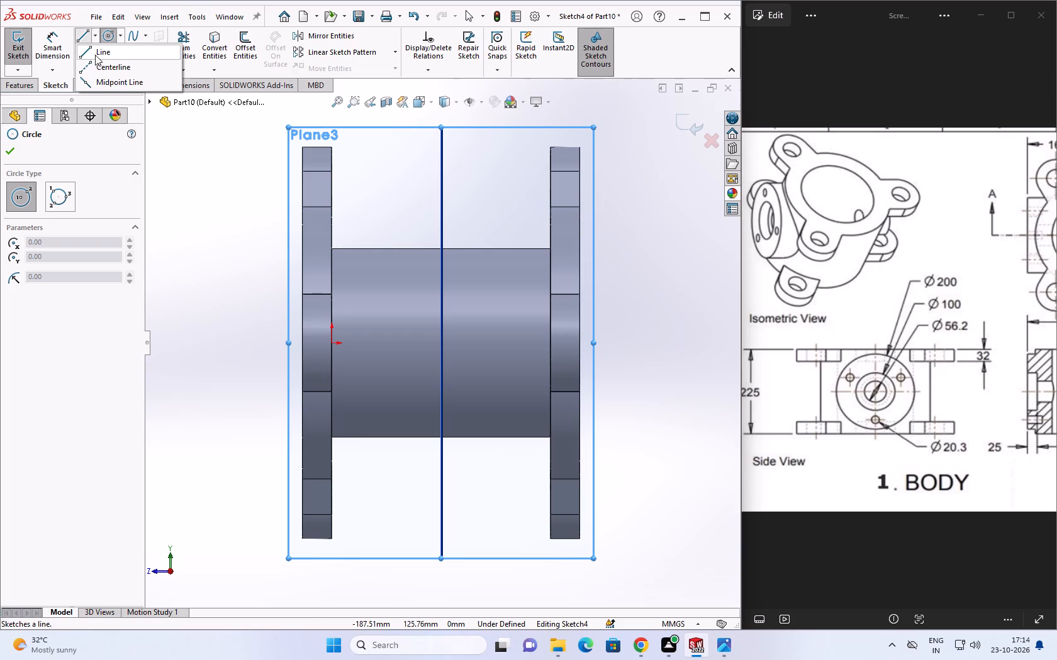
pyautogui.click(95, 69)
pyautogui.click(331, 248)
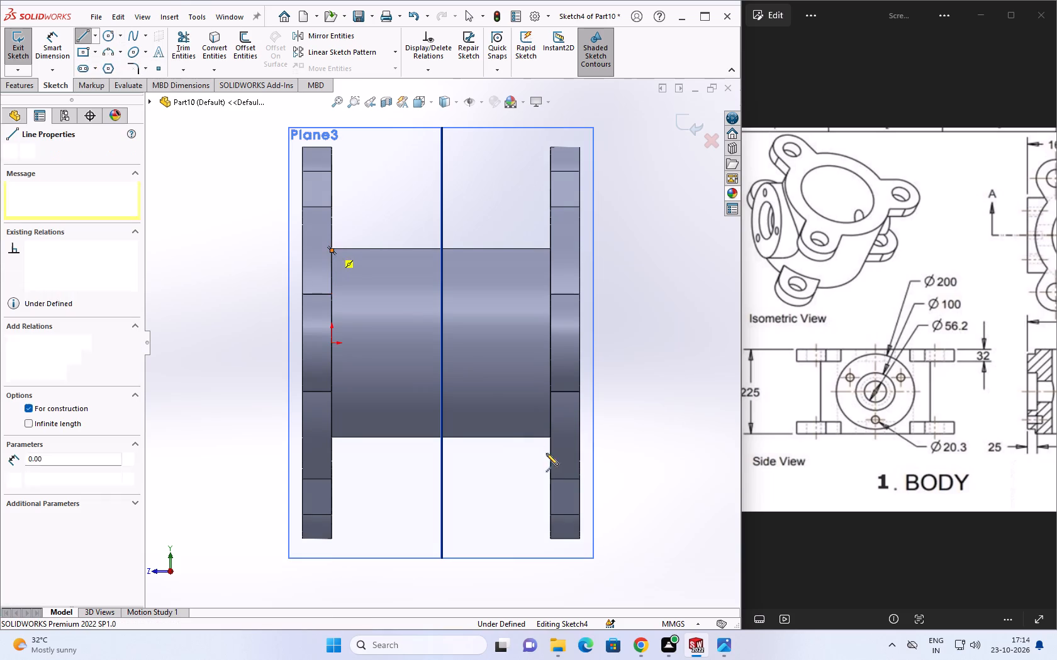
pyautogui.click(549, 436)
pyautogui.press('Escape')
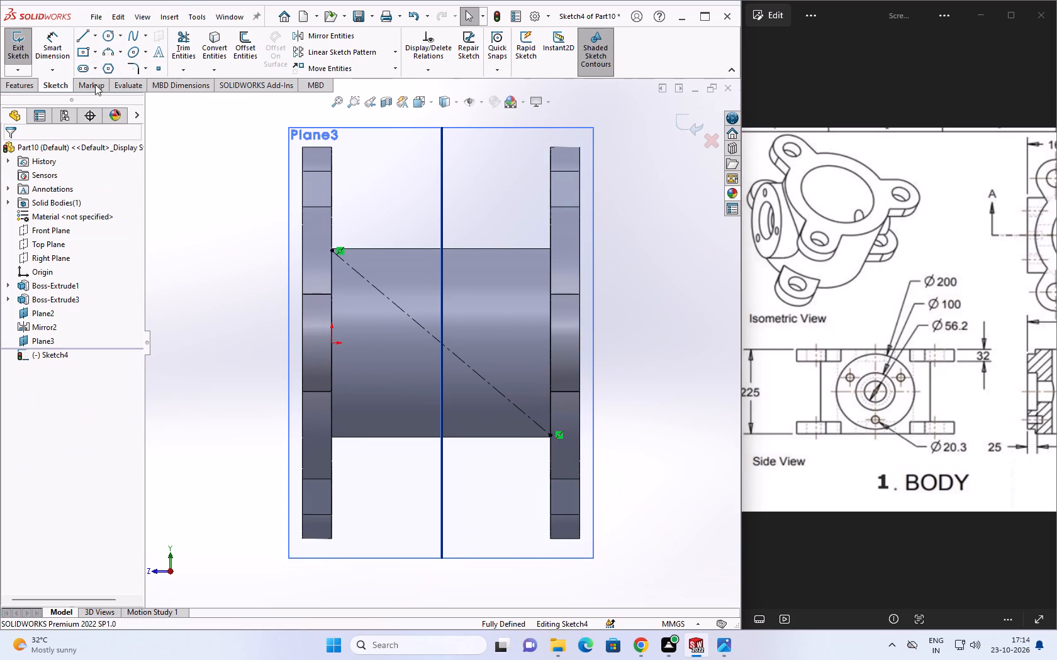
# Draw a circle centred on the diagonal centerline's midpoint with a radius of 100 mm.
pyautogui.click(108, 40)
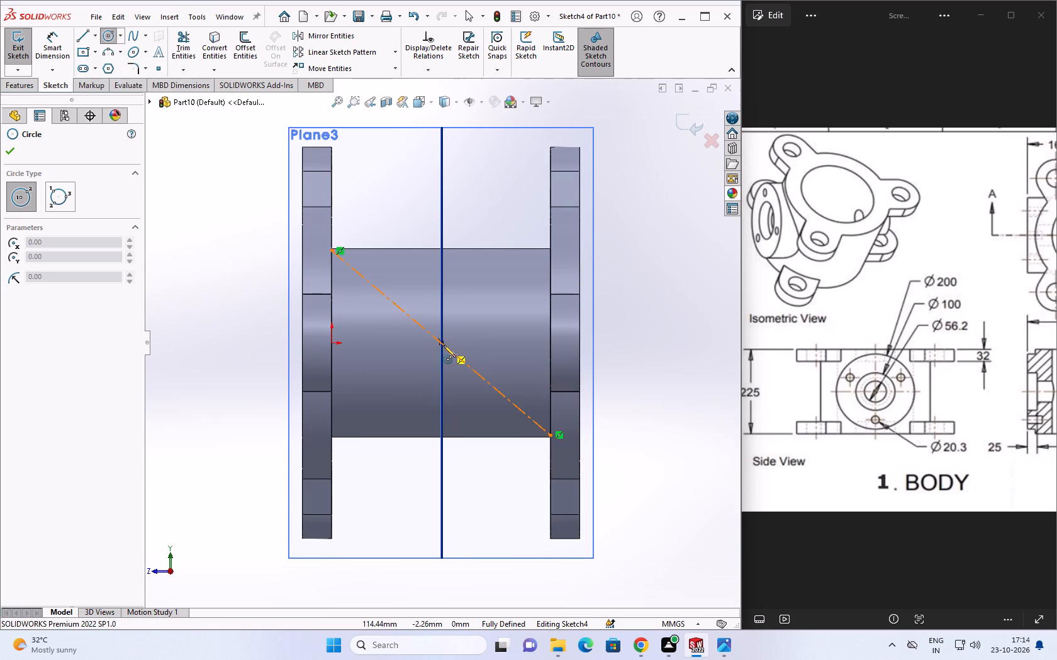
pyautogui.click(444, 345)
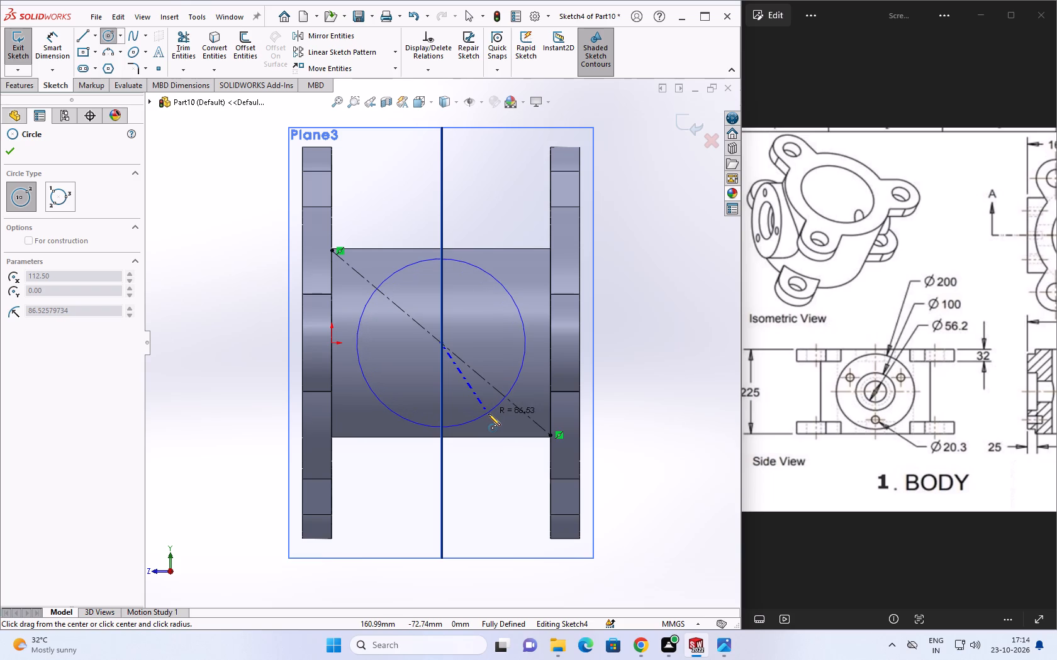
pyautogui.click(493, 417)
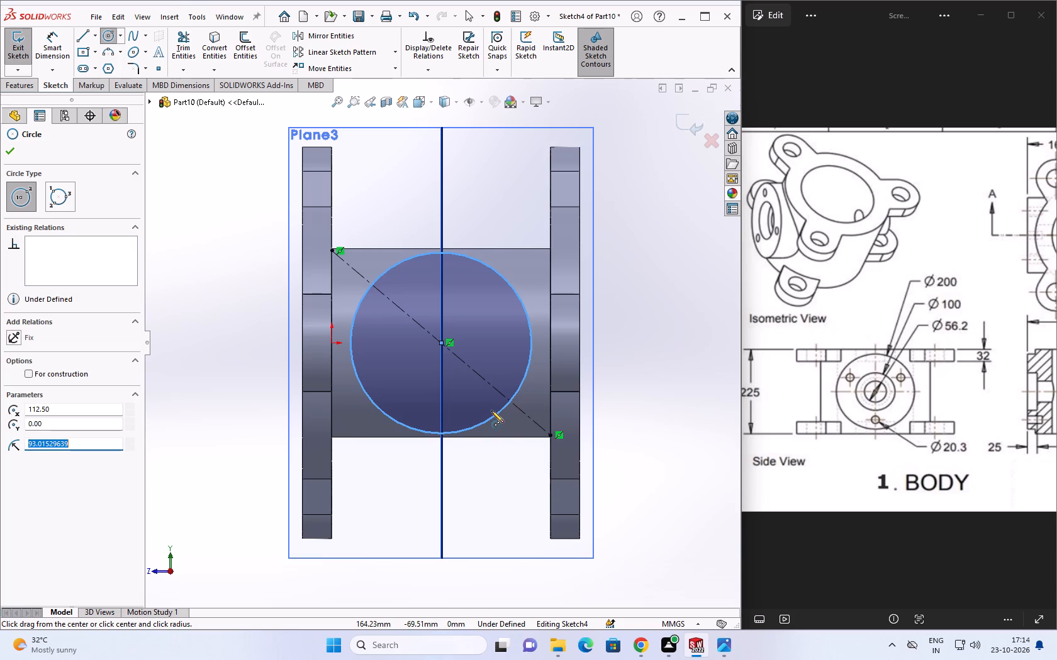
pyautogui.write('100')
pyautogui.press('Return')
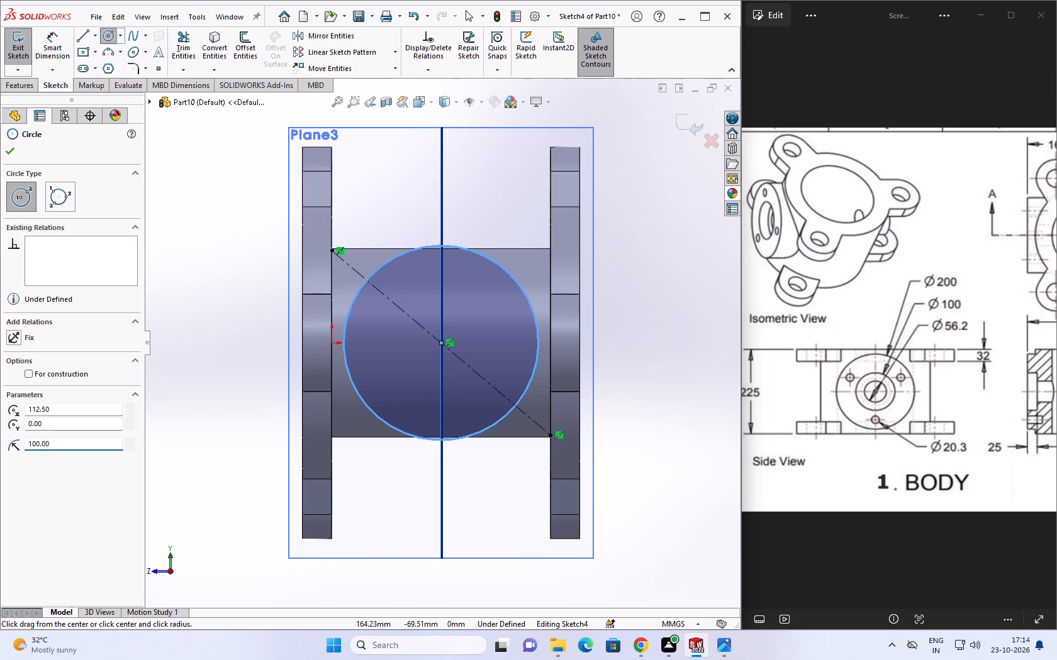
# Draw an inner circle concentric with the 100 mm radius circle, with a radius of 56.2 mm.
pyautogui.click(442, 343)
pyautogui.click(483, 399)
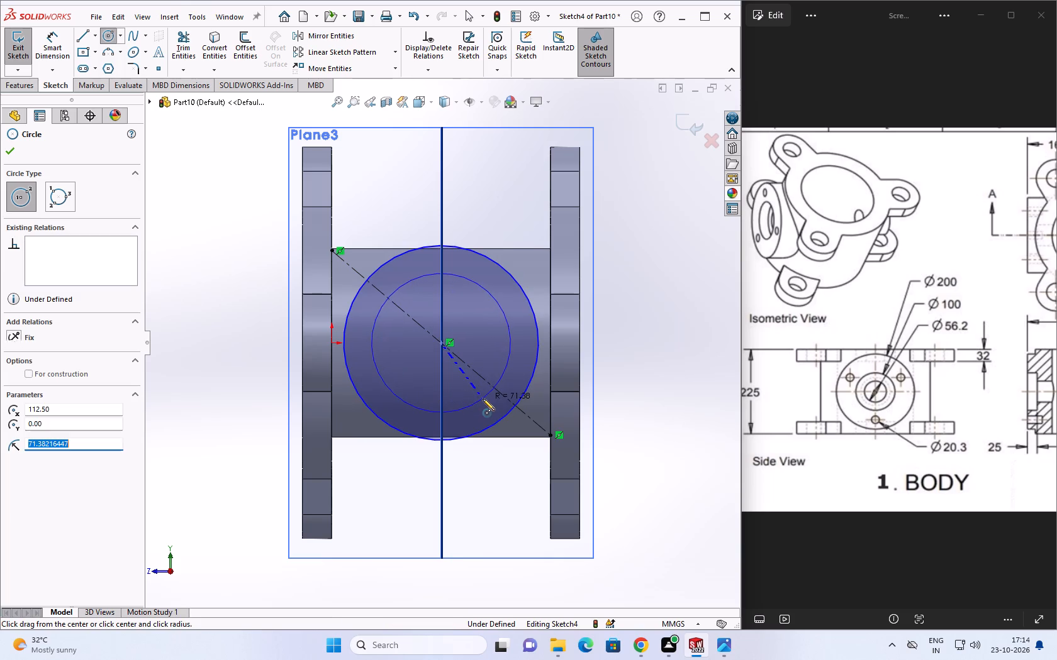
pyautogui.press('2')
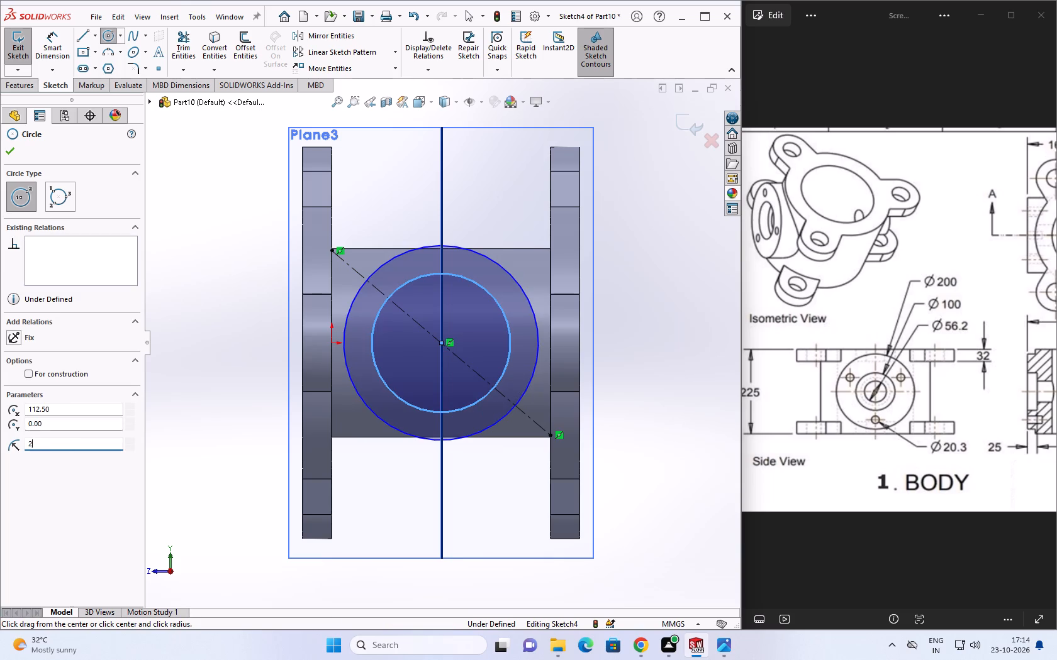
pyautogui.press('BackSpace')
pyautogui.press('BackSpace')
pyautogui.write('5.2*')
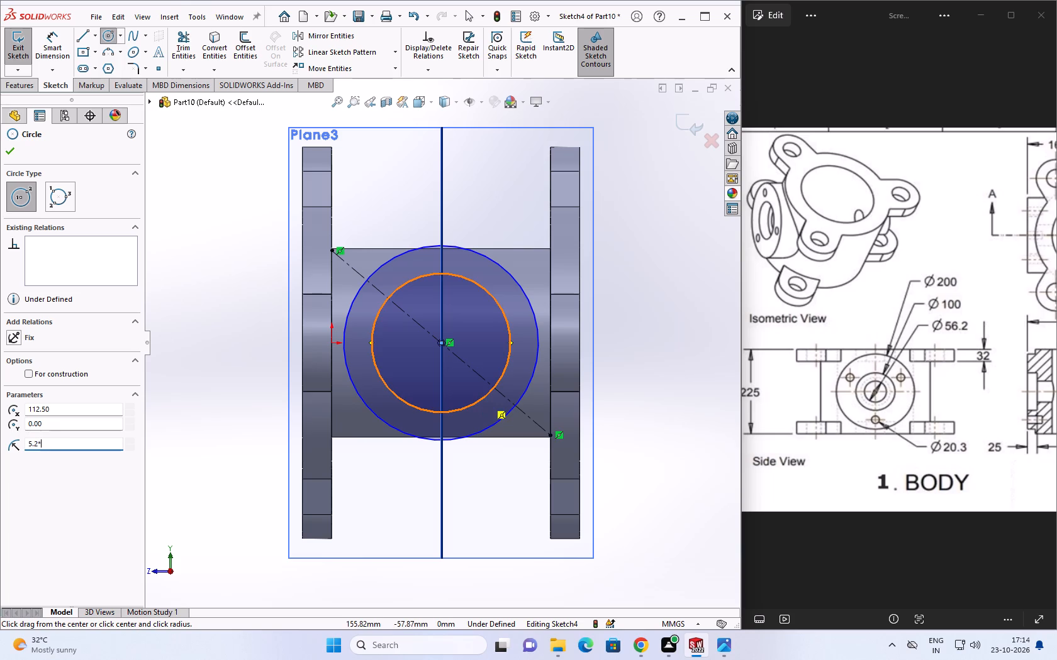
pyautogui.press('BackSpace')
pyautogui.press('BackSpace')
pyautogui.press('BackSpace')
pyautogui.write('6.2*2')
pyautogui.press('Return')
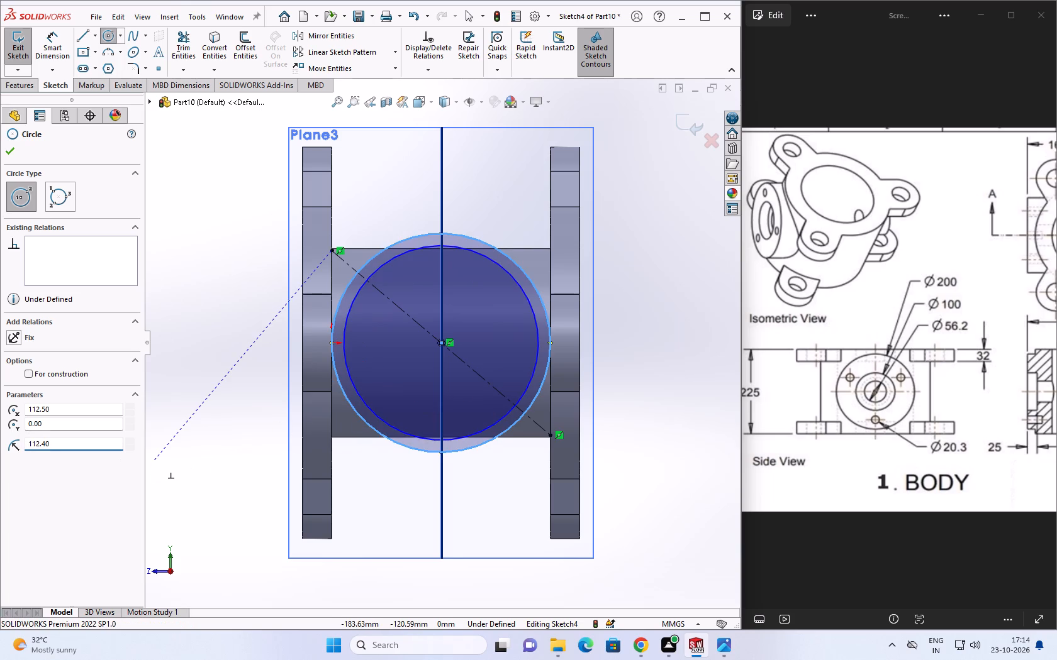
pyautogui.doubleClick(75, 443)
pyautogui.write('56.2')
pyautogui.press('Return')
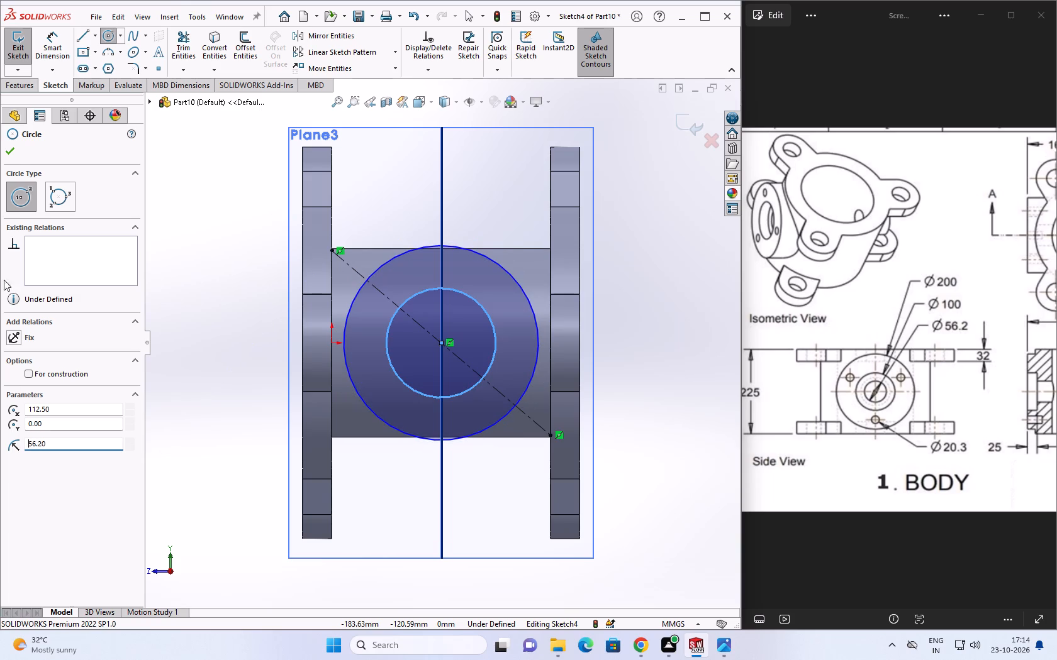
pyautogui.click(13, 152)
# Draw a vertical centerline about 43.8 mm long from the inner circle's lowest point to the outer circle's lowest point.
pyautogui.moveTo(485, 505); pyautogui.dragTo(466, 492, button='middle')
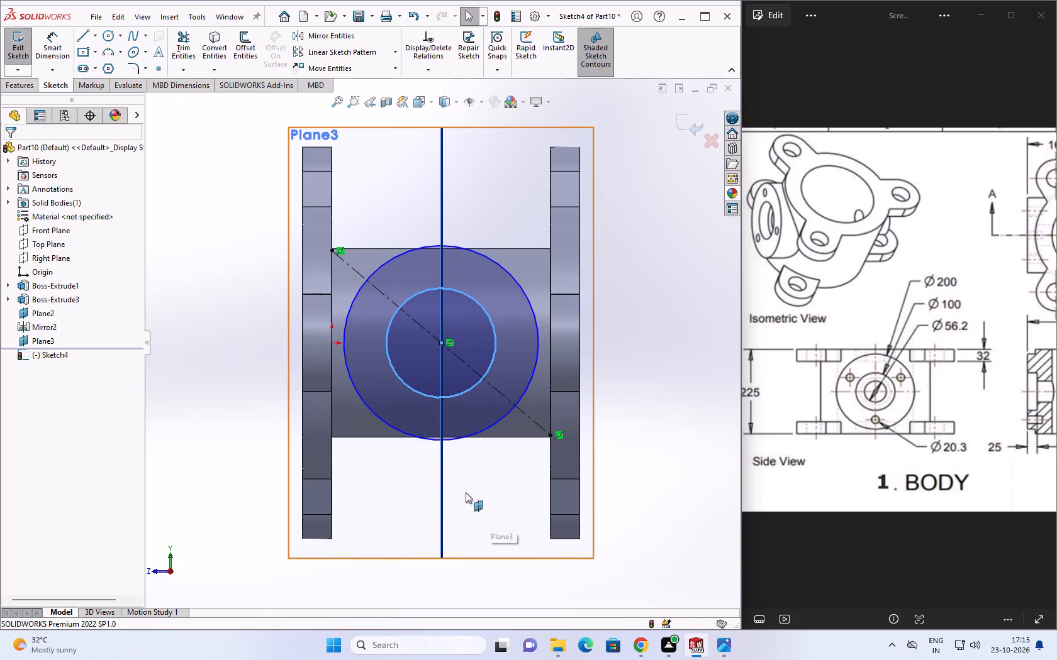
pyautogui.moveTo(466, 492); pyautogui.dragTo(477, 404, button='middle')
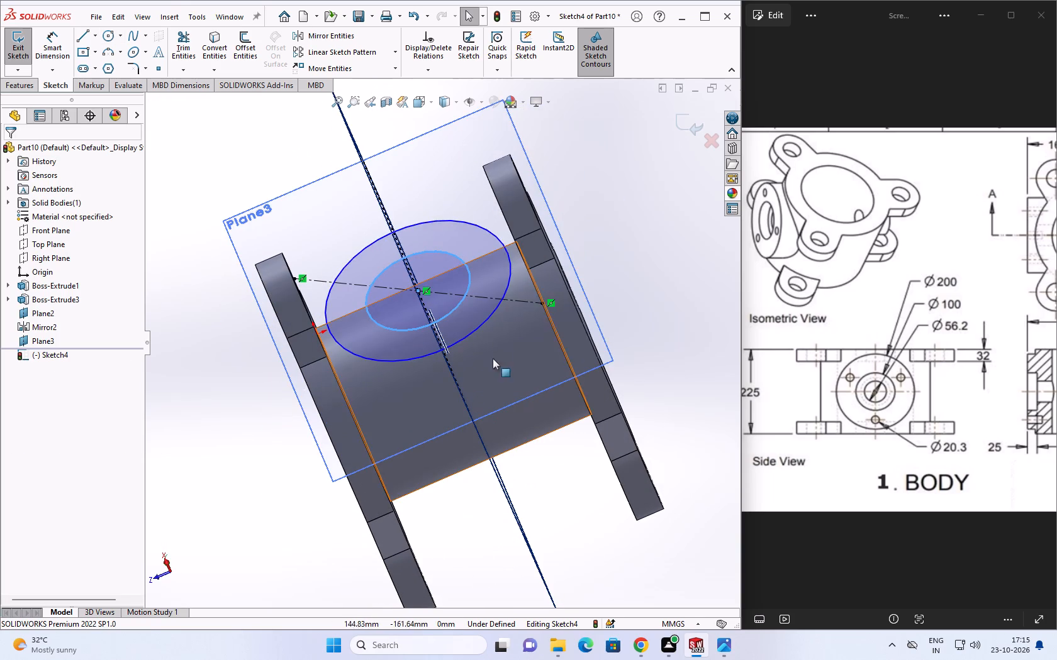
pyautogui.click(274, 219)
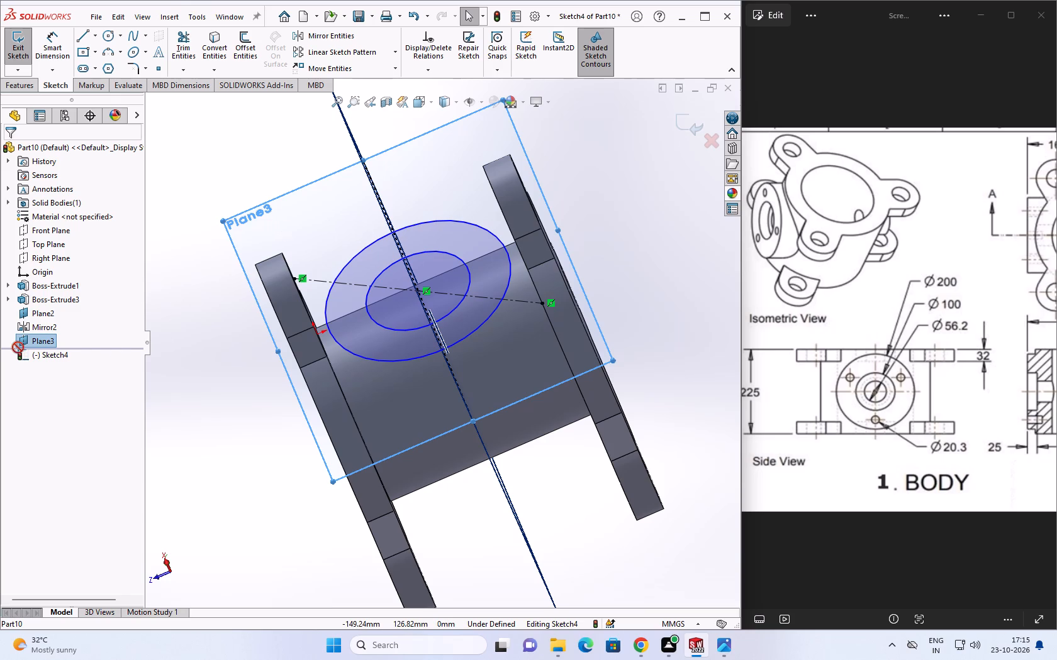
pyautogui.click(52, 354)
pyautogui.click(83, 333)
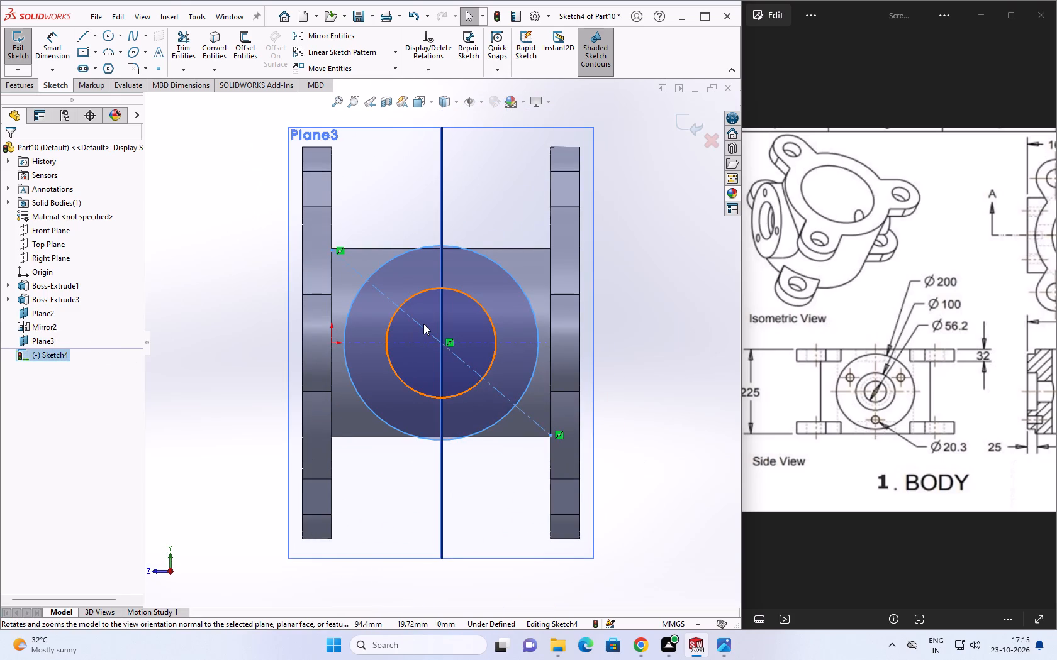
pyautogui.scroll(-2, 437, 392)
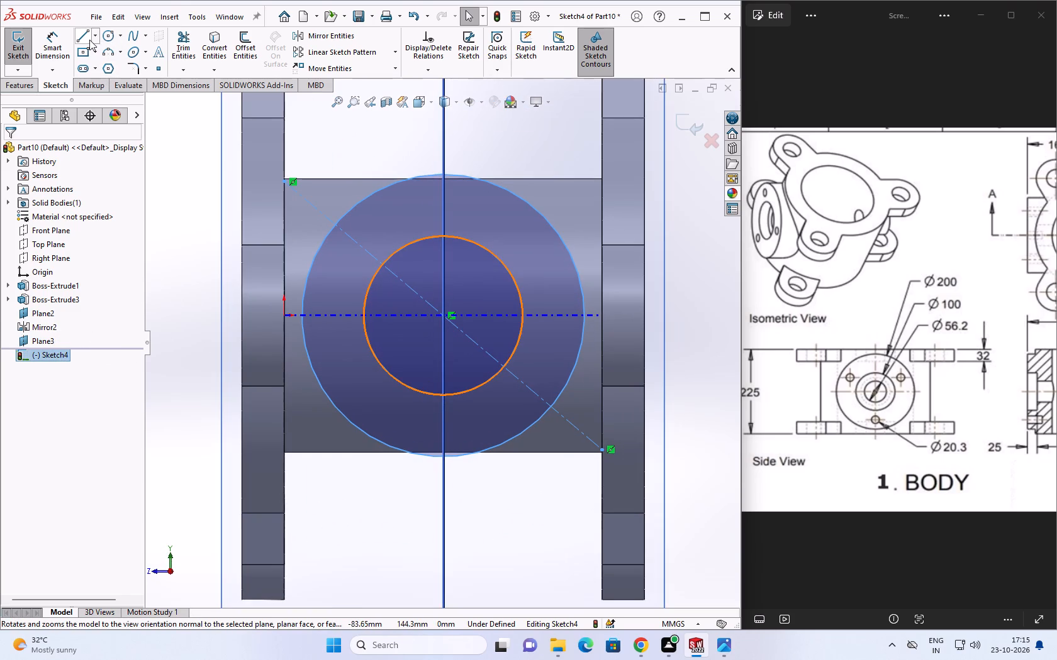
pyautogui.click(94, 38)
pyautogui.click(98, 65)
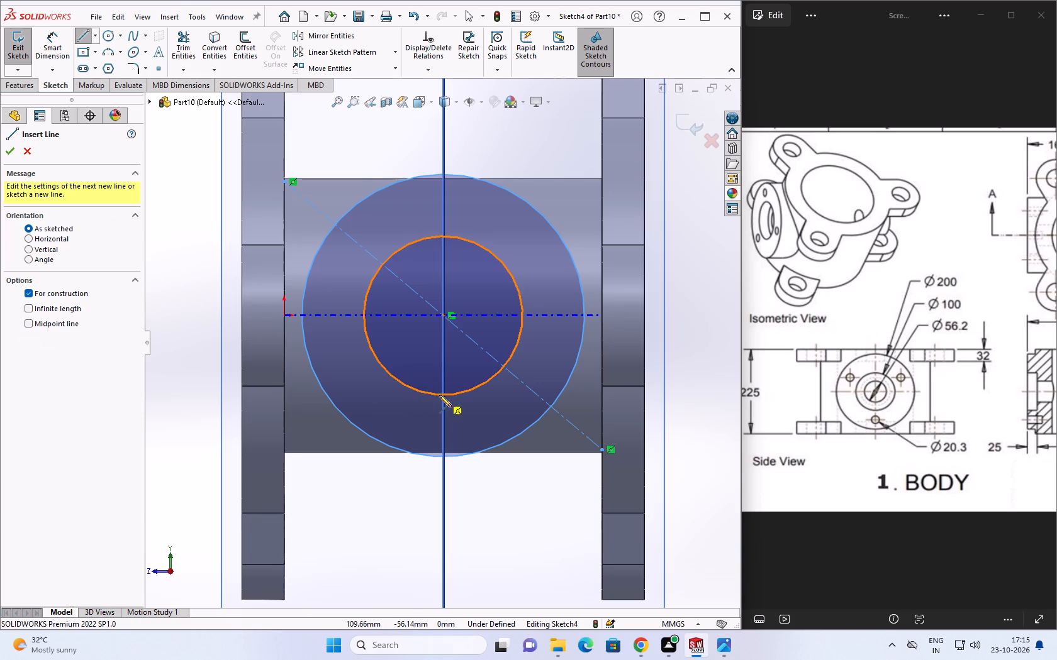
pyautogui.click(443, 396)
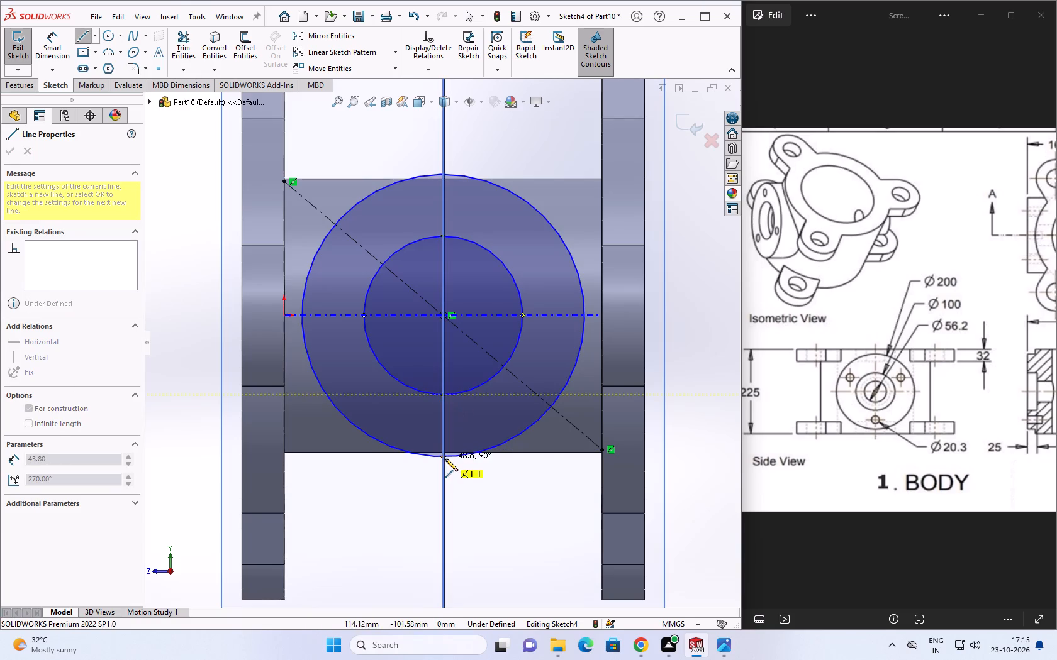
pyautogui.click(445, 459)
pyautogui.press('Escape')
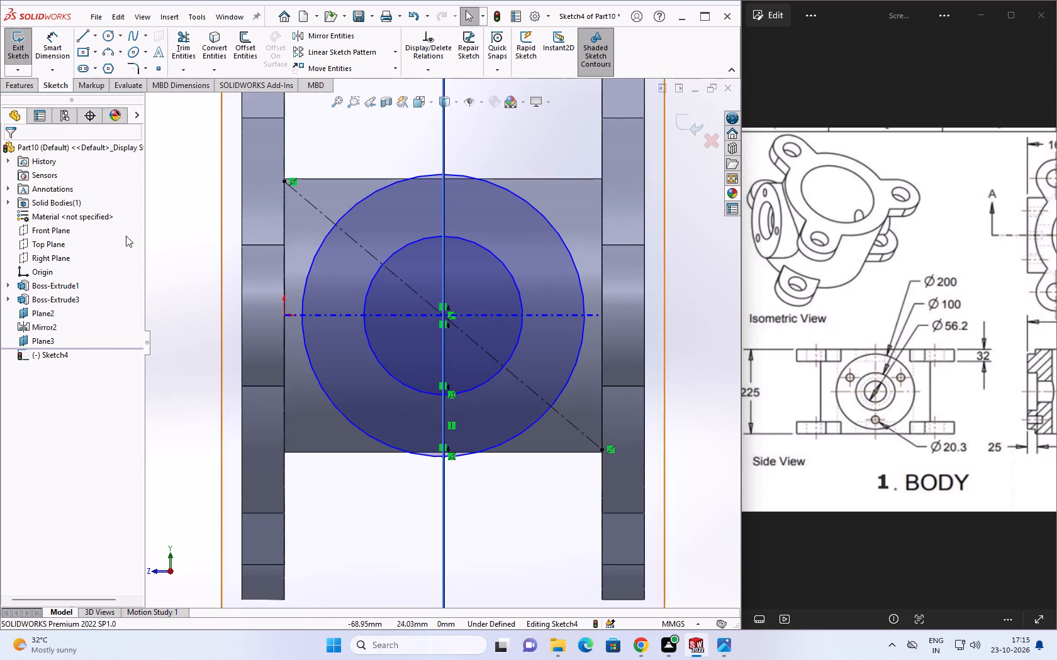
# Draw a bolt-hole circle centred on the short vertical centerline's midpoint with a radius of 20.3/2 (10.15 mm).
pyautogui.click(111, 36)
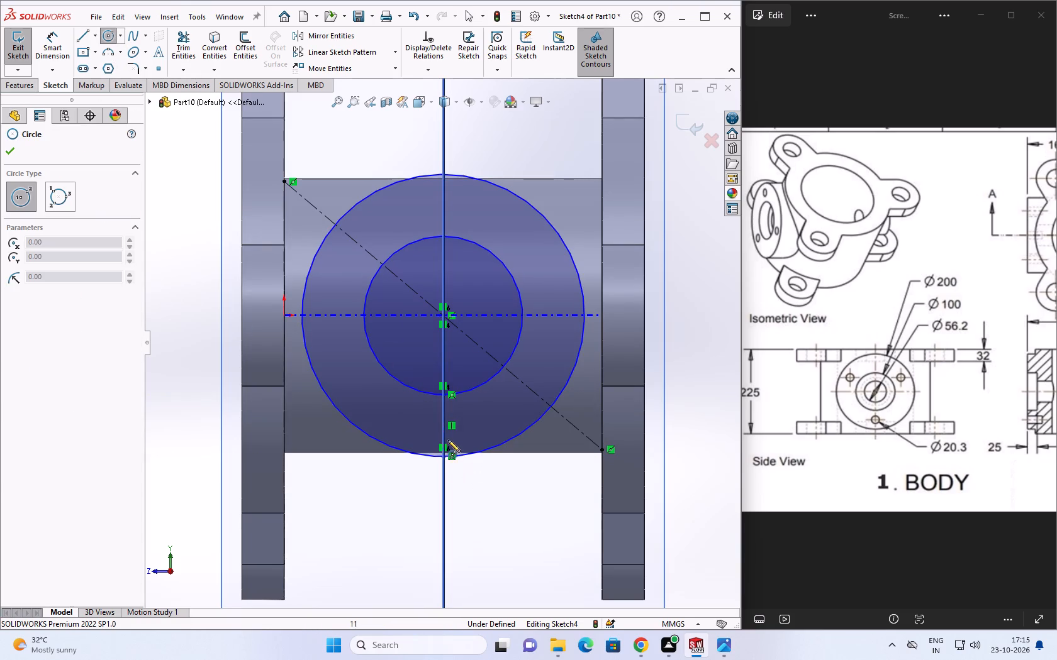
pyautogui.click(445, 423)
pyautogui.click(466, 438)
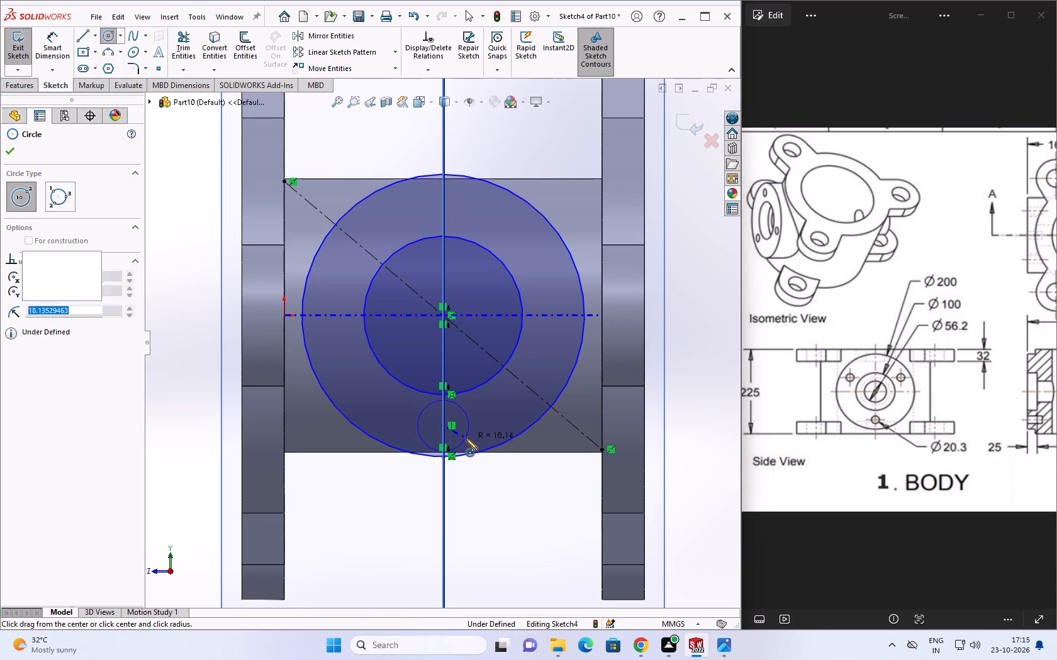
pyautogui.write('20.3')
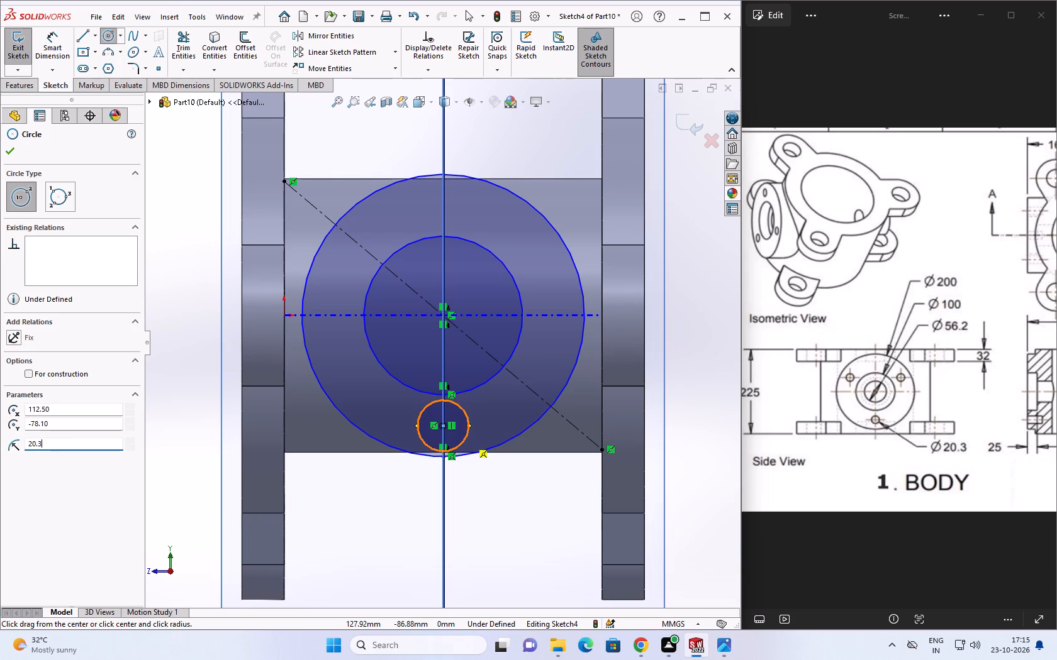
pyautogui.write('/2')
pyautogui.press('Return')
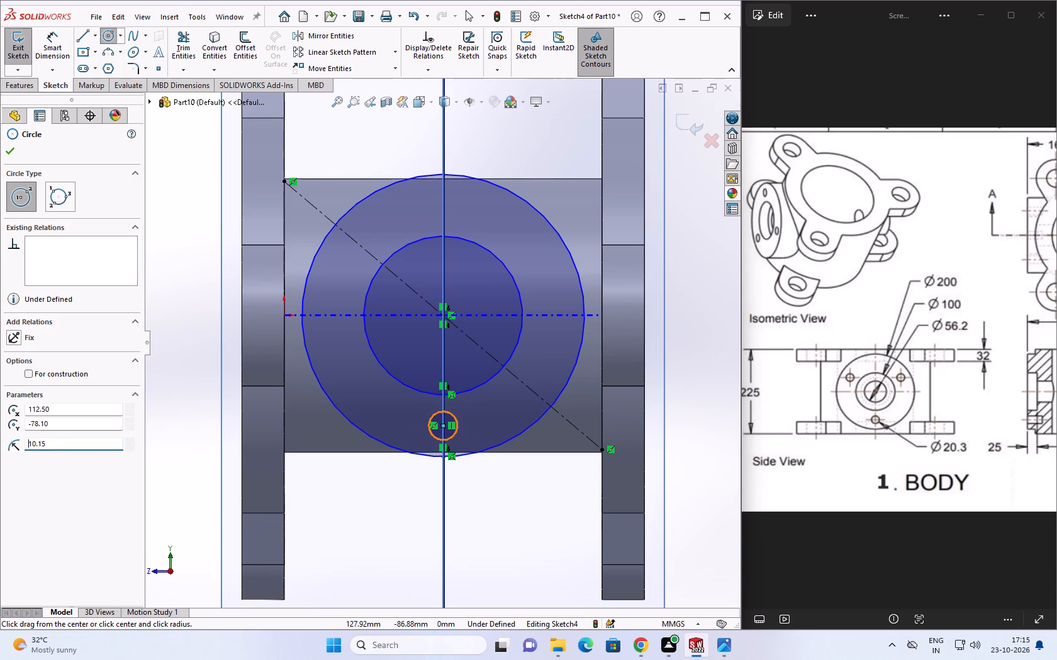
pyautogui.press('Escape')
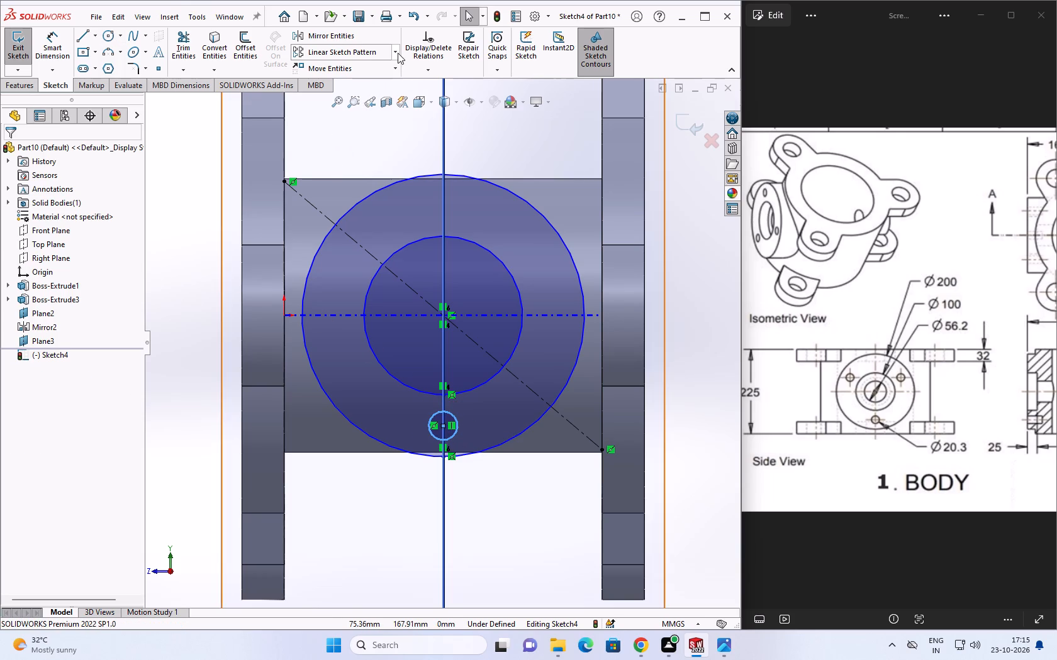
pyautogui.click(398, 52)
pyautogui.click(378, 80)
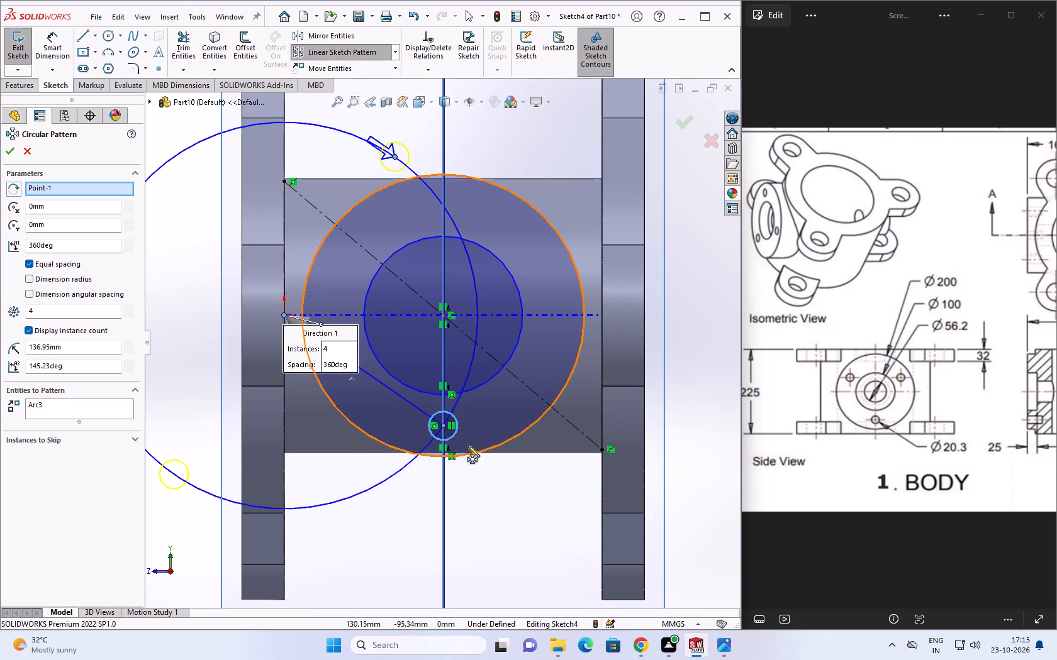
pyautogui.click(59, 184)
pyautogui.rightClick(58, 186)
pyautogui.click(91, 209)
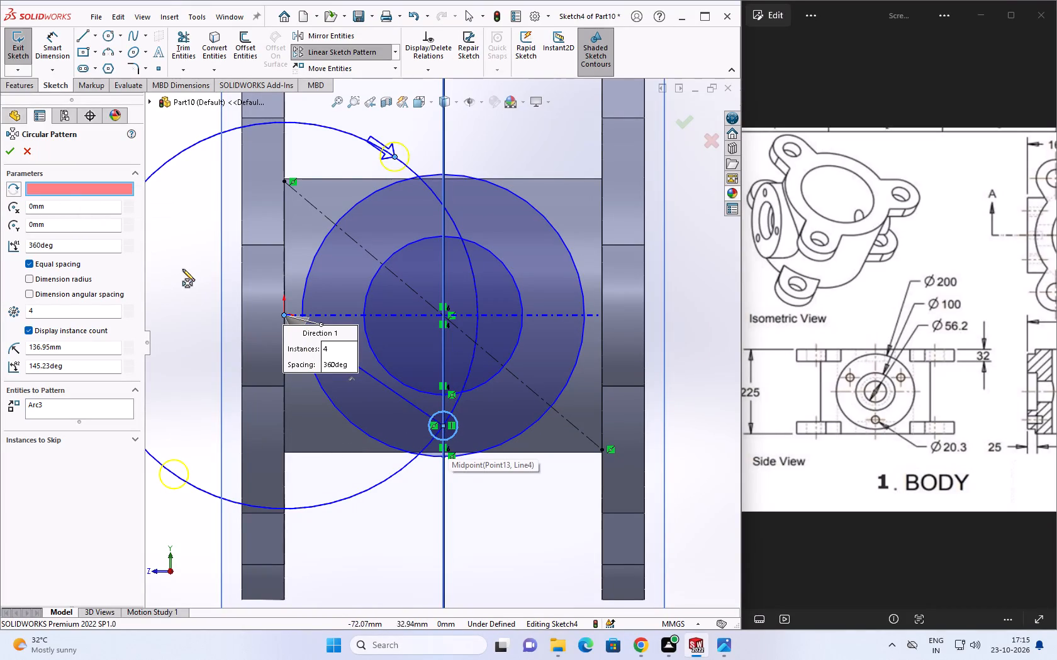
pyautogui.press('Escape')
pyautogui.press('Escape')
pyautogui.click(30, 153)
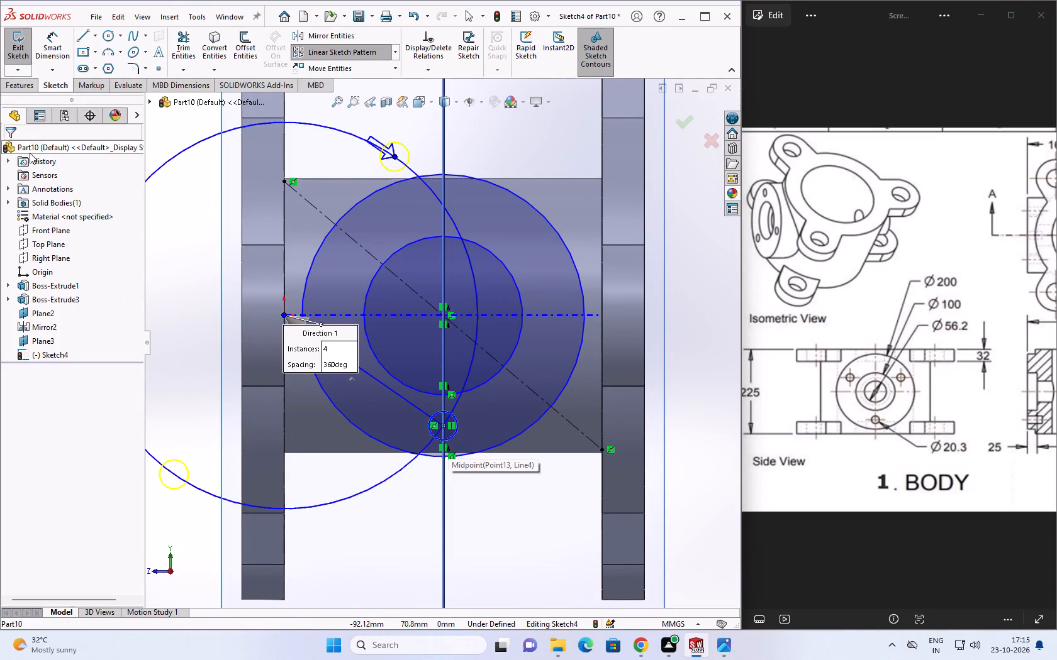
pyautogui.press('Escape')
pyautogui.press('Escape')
# Circular-pattern the small hole circle about the concentric circles' centre with 3 equally spaced instances over 360 degrees.
pyautogui.click(456, 420)
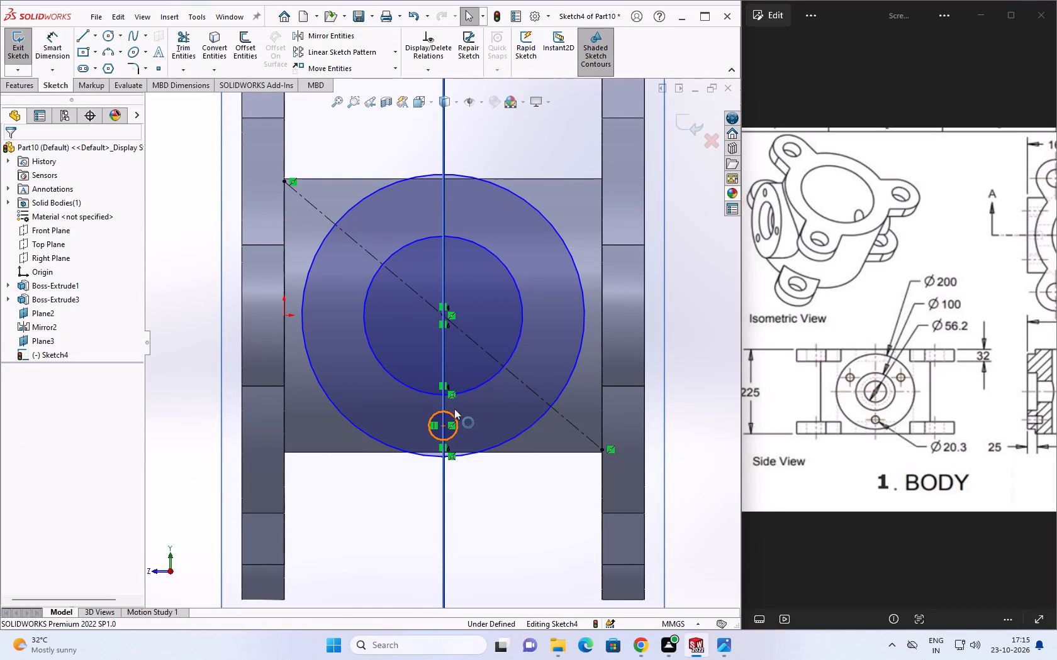
pyautogui.click(397, 48)
pyautogui.click(358, 82)
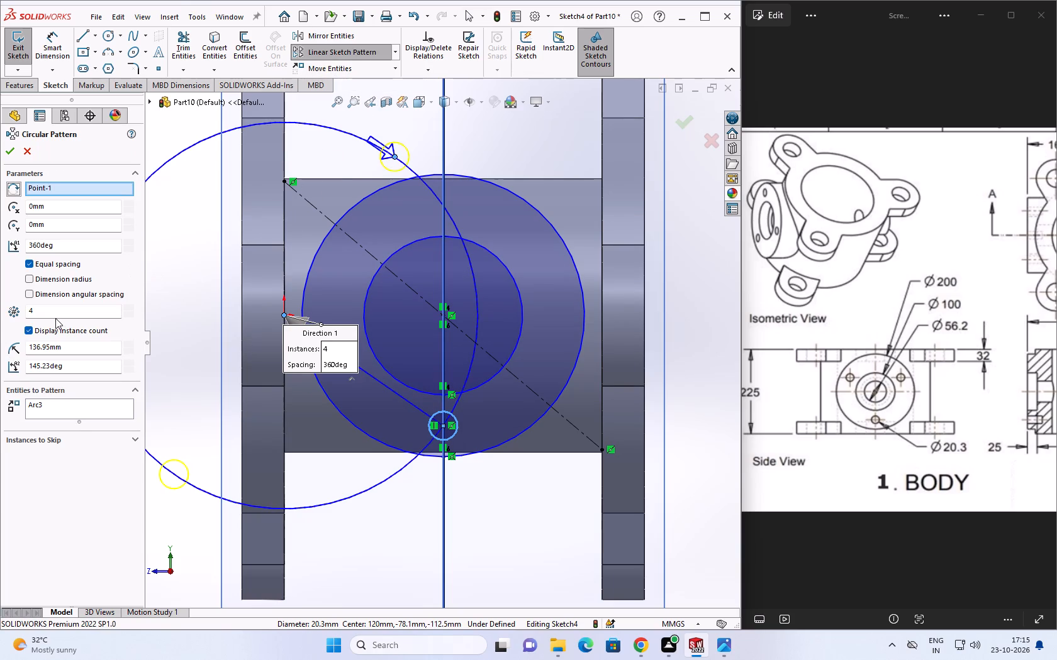
pyautogui.doubleClick(55, 315)
pyautogui.press('3')
pyautogui.press('Return')
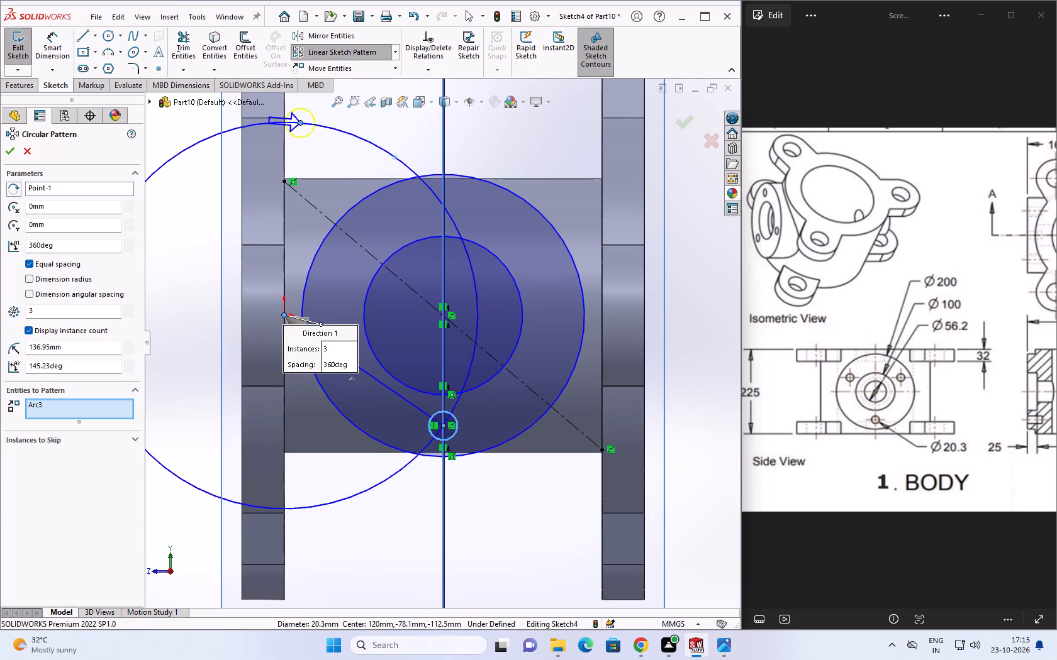
pyautogui.scroll(3, 155, 336)
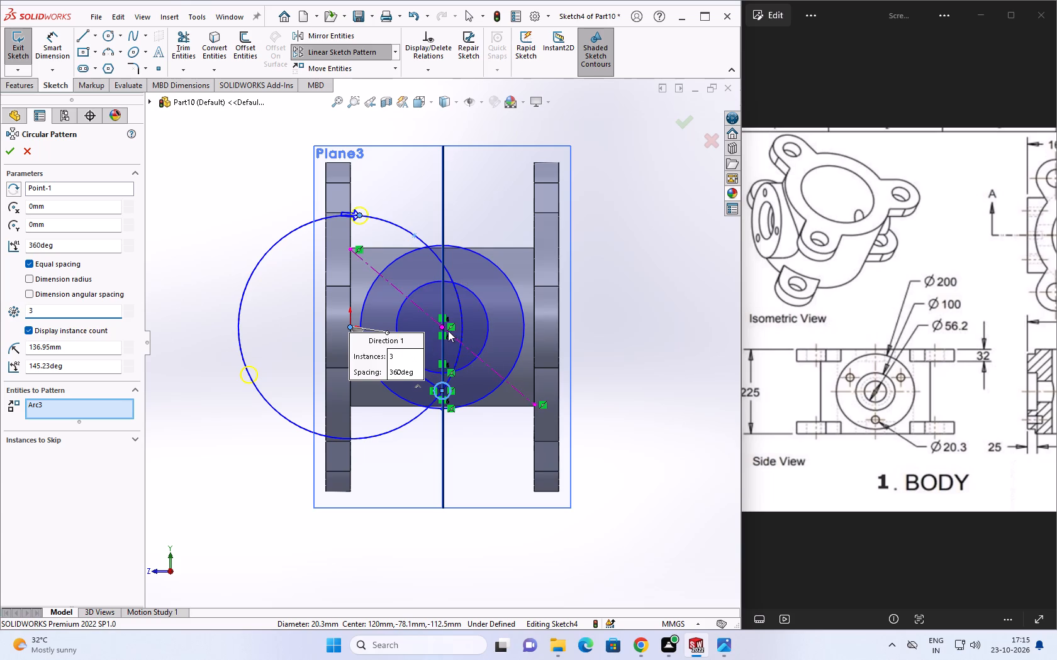
pyautogui.click(71, 190)
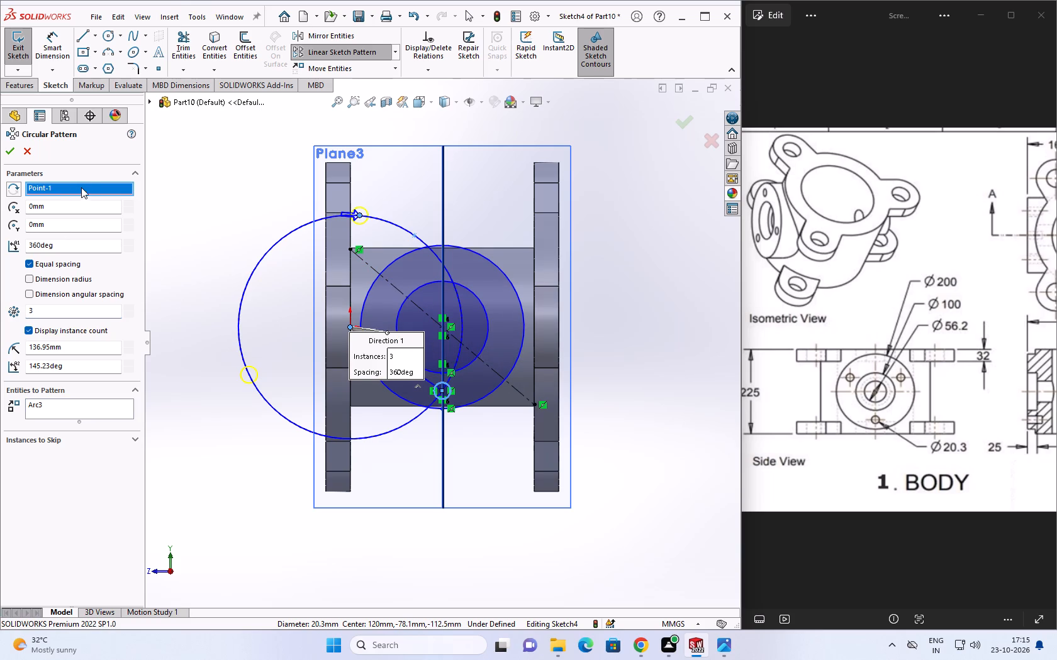
pyautogui.press('Delete')
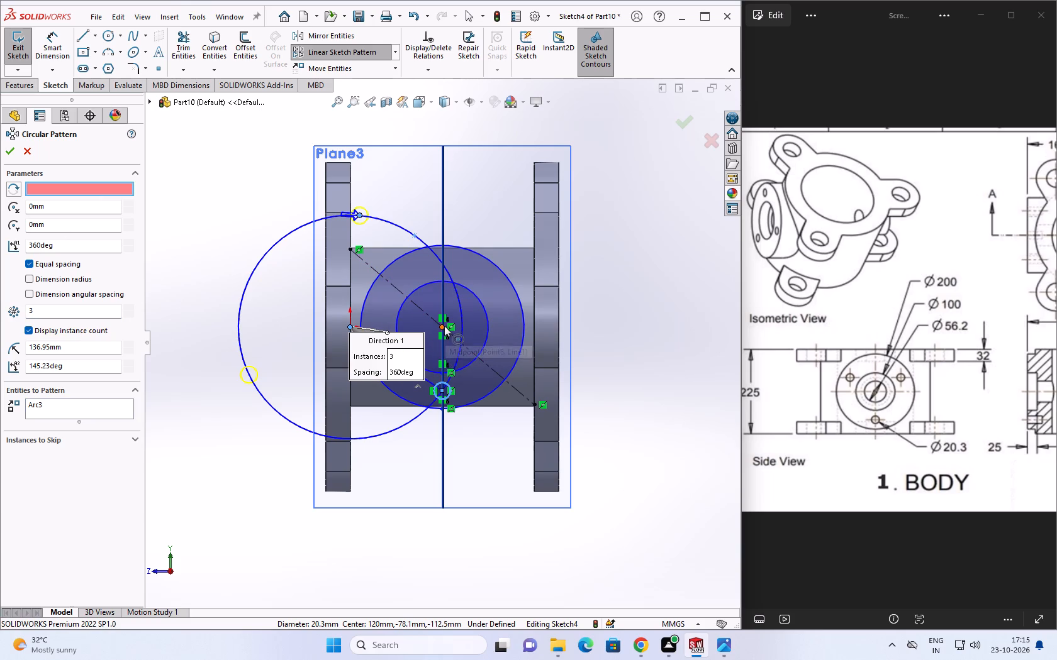
pyautogui.click(444, 326)
pyautogui.click(14, 148)
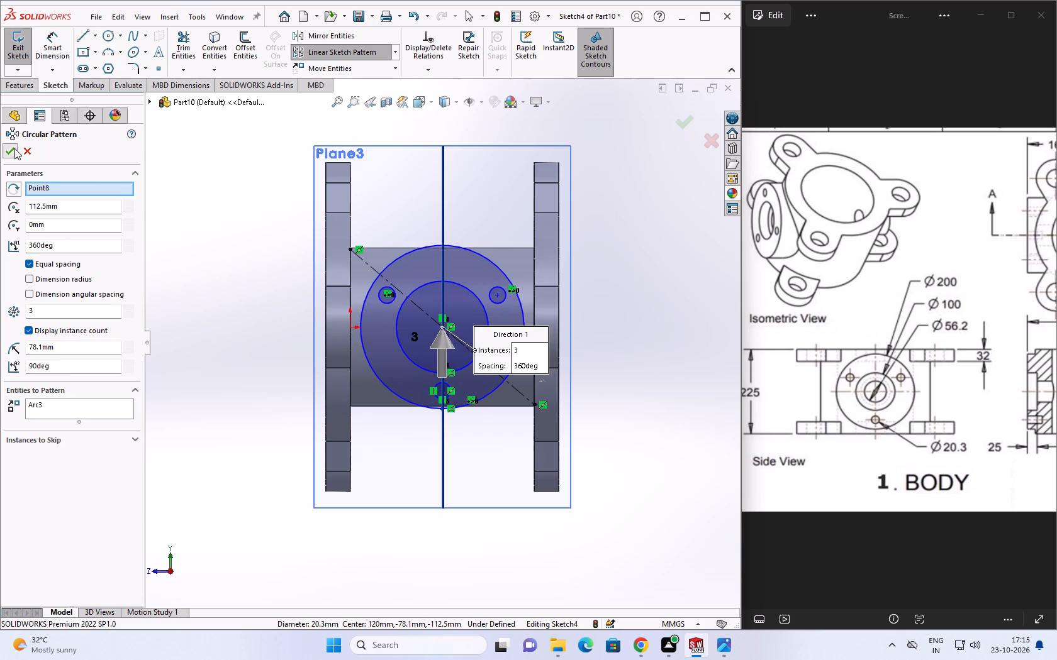
pyautogui.click(615, 468)
# Extrude the round boss sketch with its three bolt holes in the reversed direction, up to the cylinder's outer surface.
pyautogui.moveTo(642, 474); pyautogui.dragTo(632, 329, button='middle')
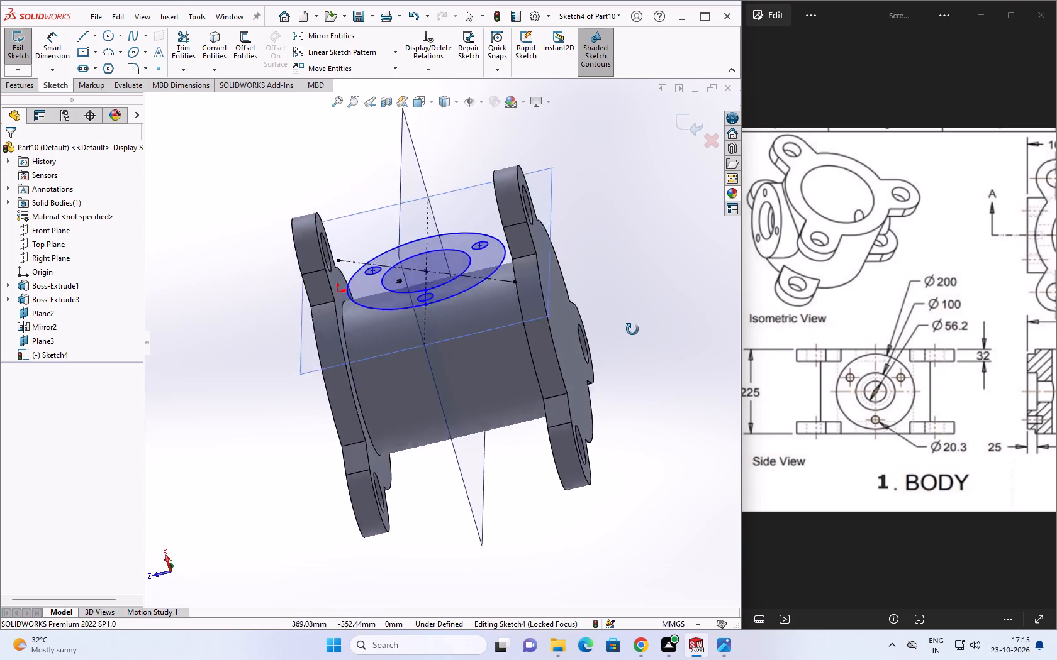
pyautogui.moveTo(632, 329); pyautogui.dragTo(634, 314, button='middle')
pyautogui.click(22, 84)
pyautogui.click(20, 60)
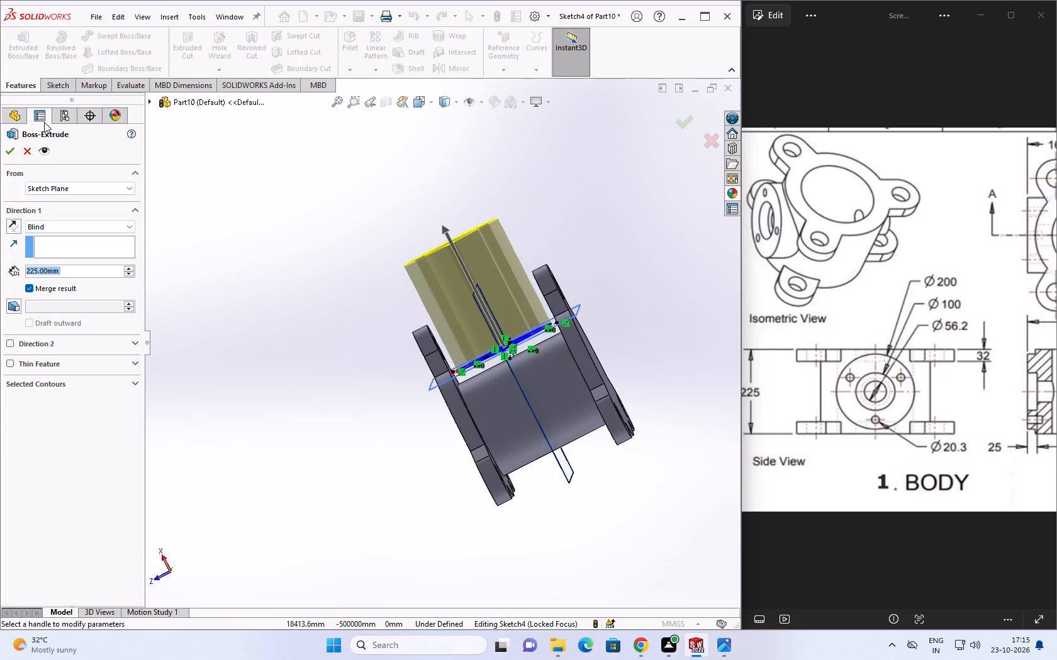
pyautogui.click(16, 222)
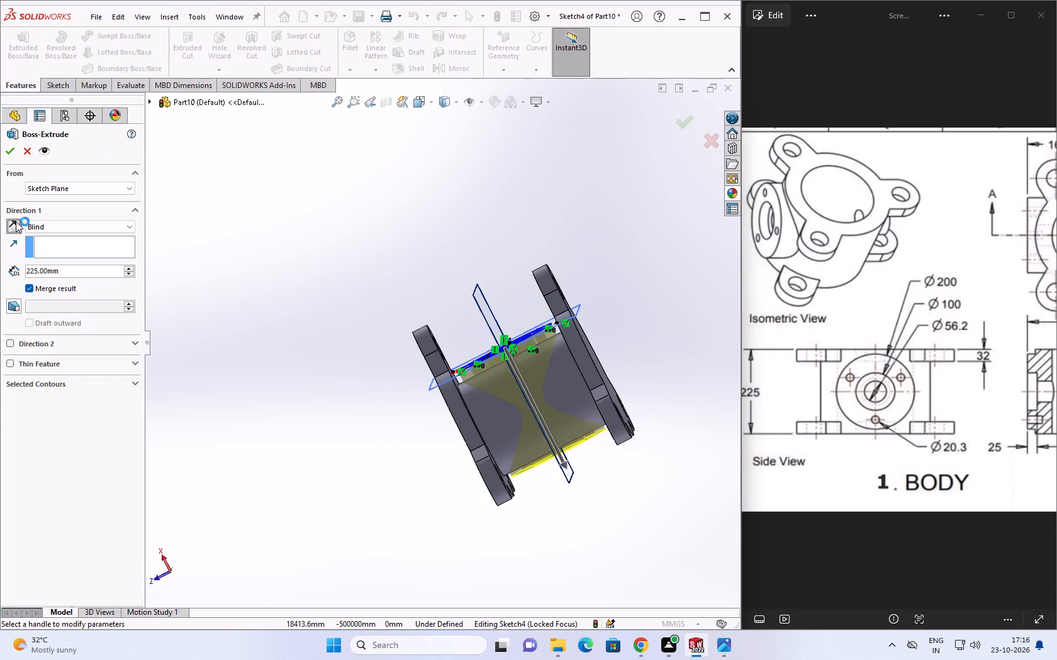
pyautogui.click(81, 224)
pyautogui.click(75, 255)
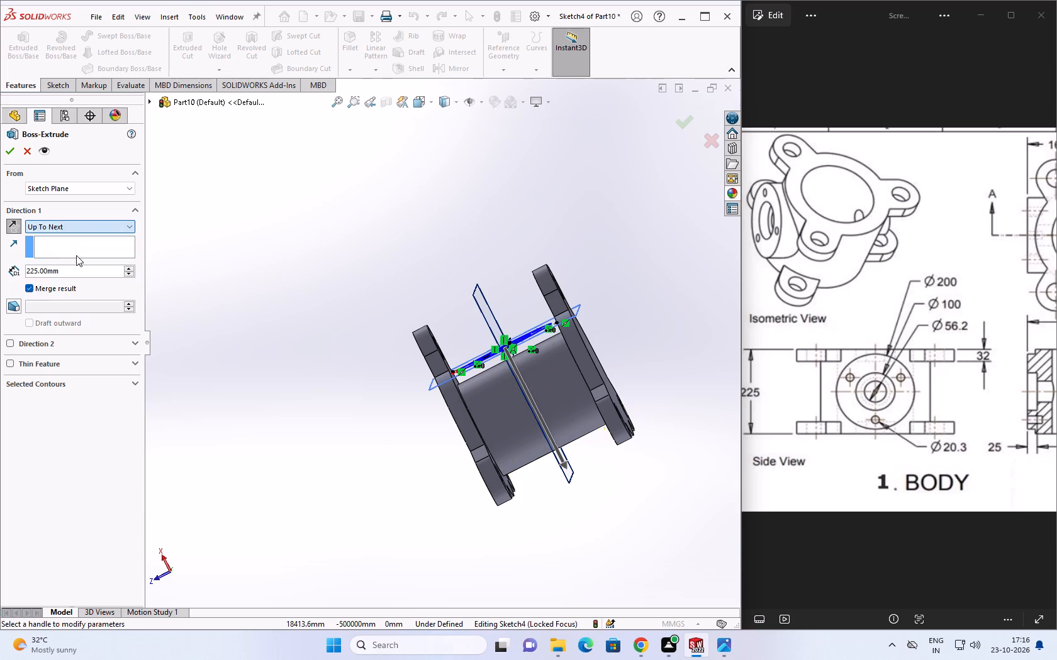
pyautogui.click(511, 382)
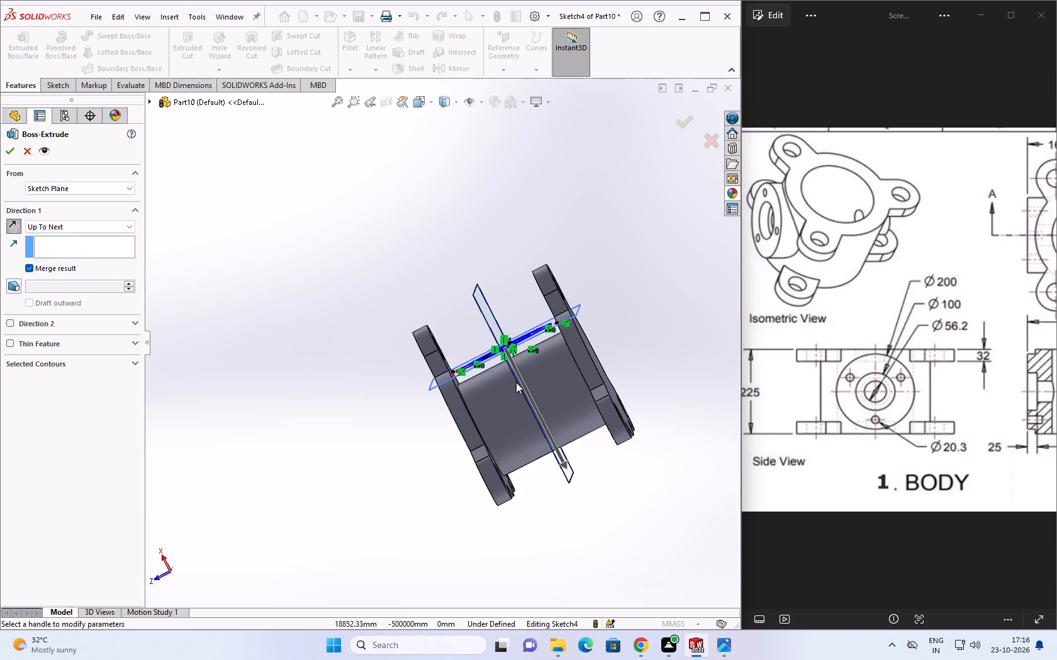
pyautogui.scroll(1, 515, 377)
pyautogui.scroll(-3, 515, 377)
pyautogui.click(82, 226)
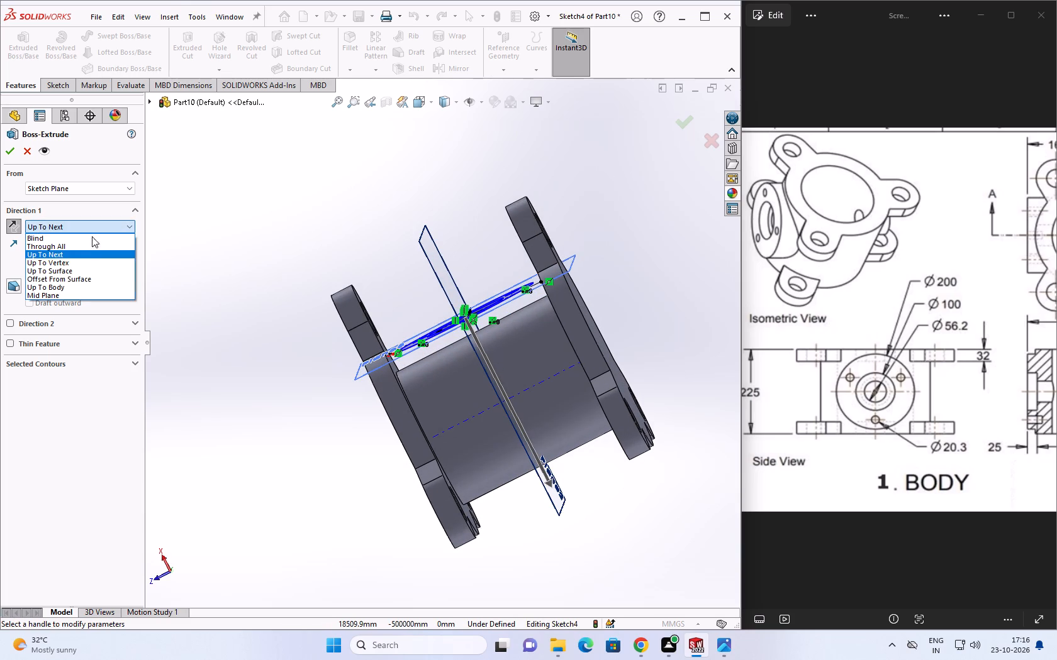
pyautogui.click(79, 269)
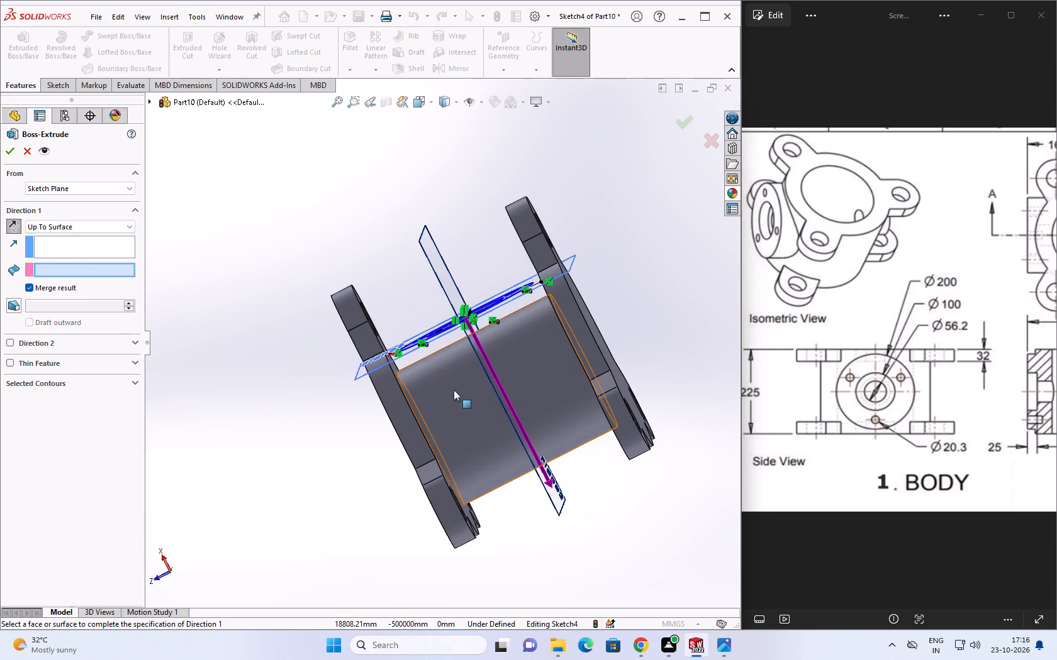
pyautogui.click(454, 390)
pyautogui.moveTo(678, 412); pyautogui.dragTo(550, 471, button='middle')
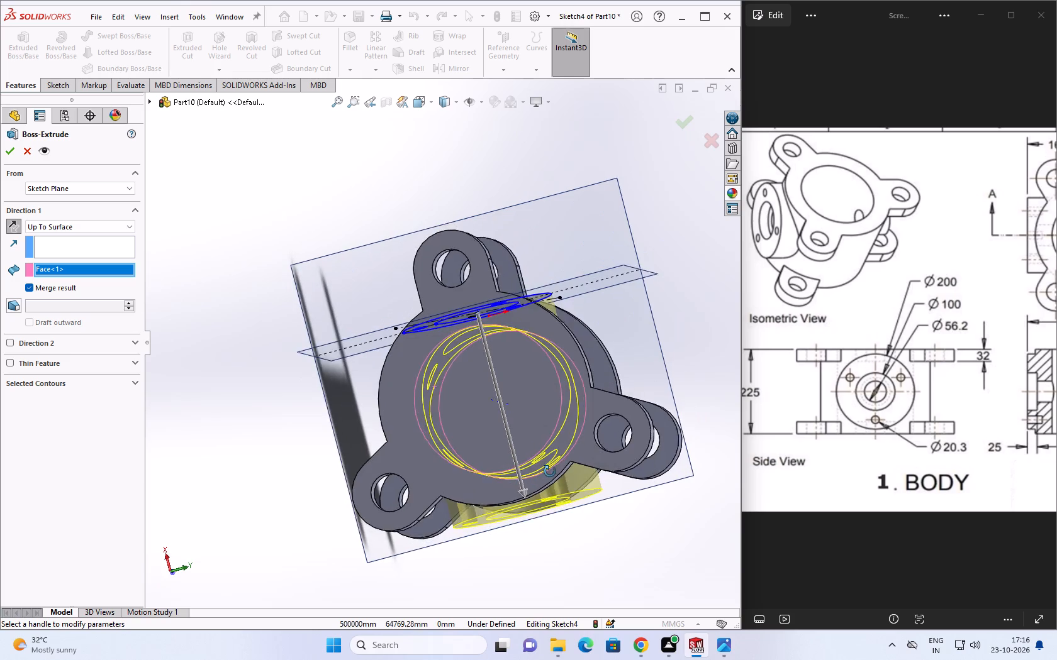
pyautogui.moveTo(550, 471); pyautogui.dragTo(664, 358, button='middle')
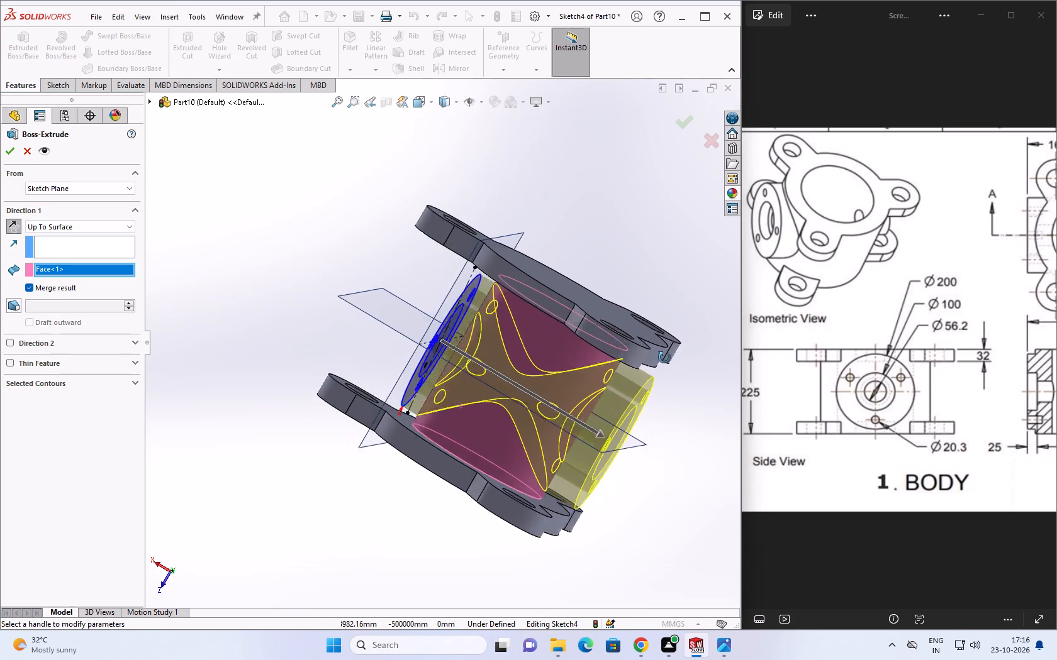
pyautogui.moveTo(664, 358); pyautogui.dragTo(670, 358, button='middle')
pyautogui.click(7, 150)
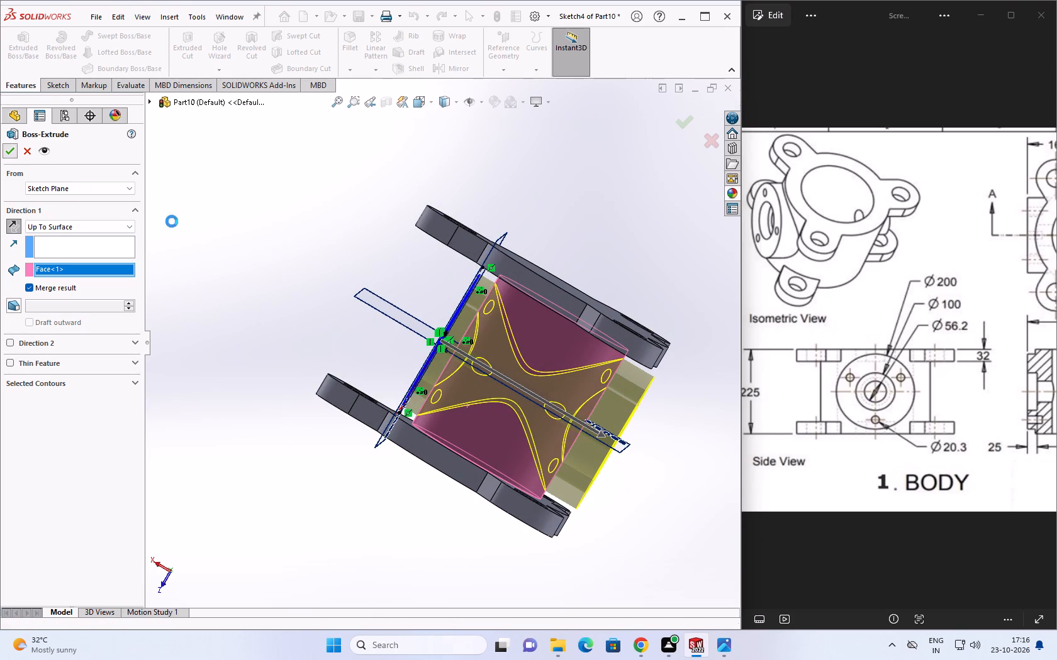
pyautogui.click(565, 219)
# Examine the round side boss, its bolt holes and its junction with the cylinder from several angles.
pyautogui.moveTo(622, 211); pyautogui.dragTo(643, 105, button='middle')
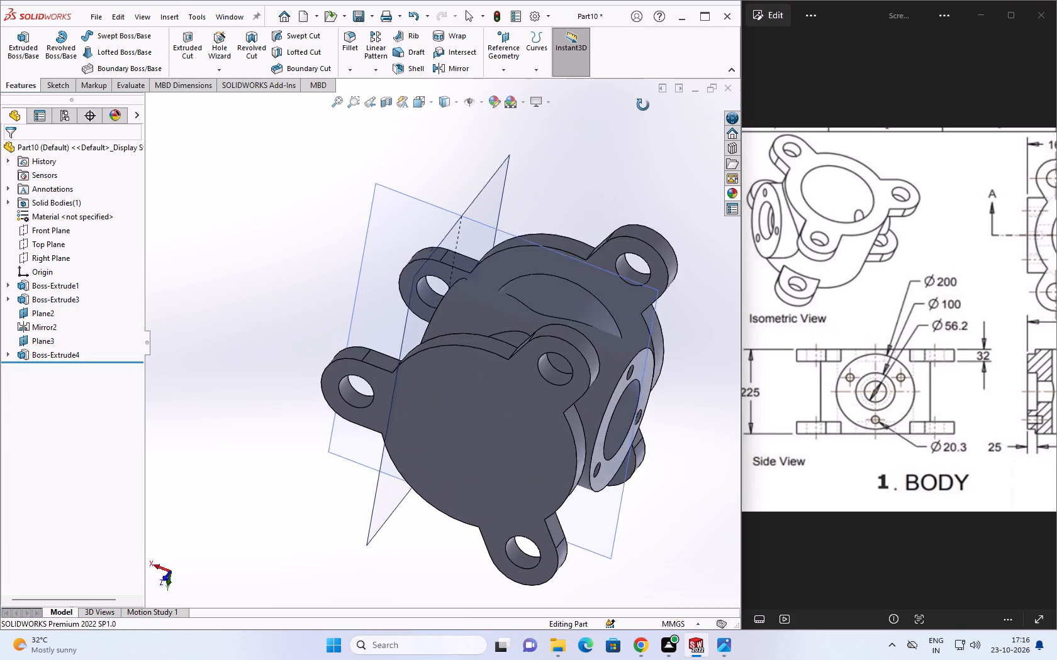
pyautogui.moveTo(643, 105); pyautogui.dragTo(702, 213, button='middle')
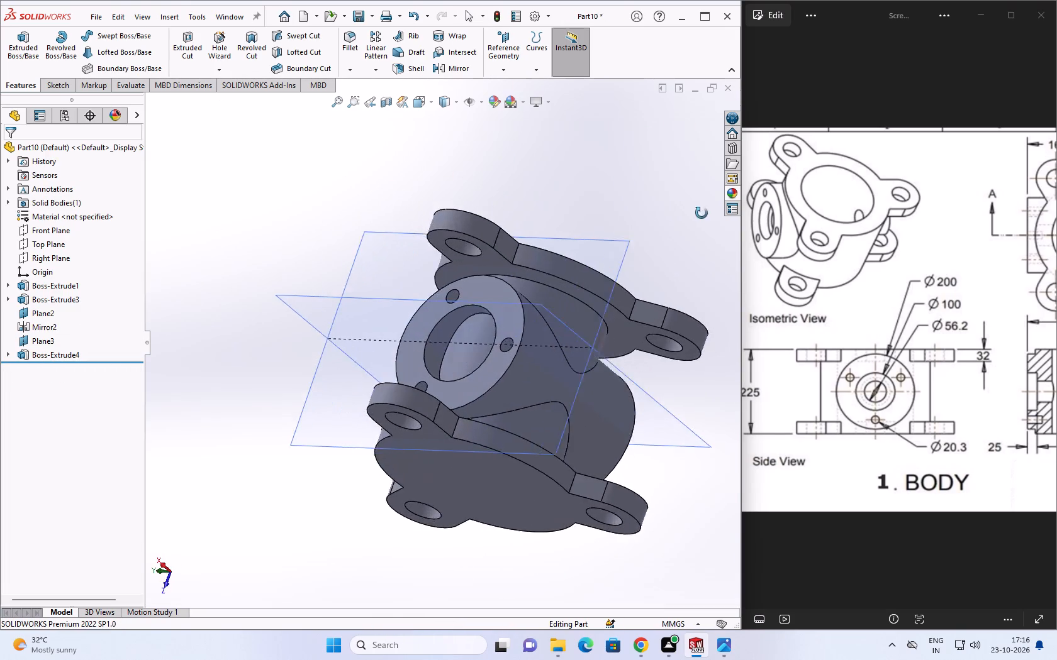
pyautogui.moveTo(702, 213); pyautogui.dragTo(757, 331, button='middle')
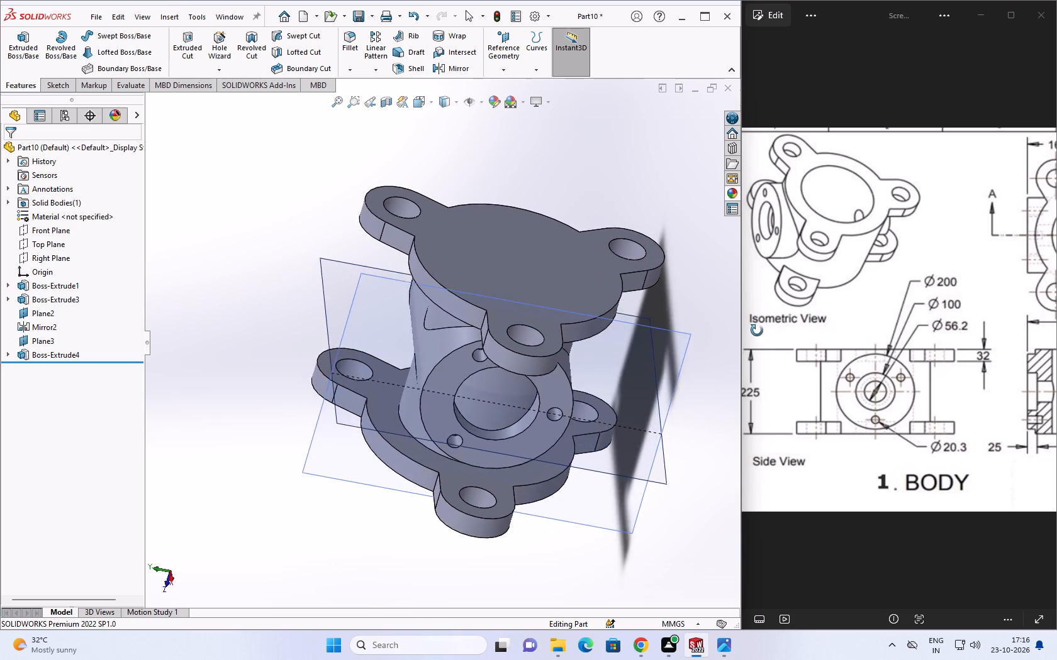
pyautogui.moveTo(757, 331); pyautogui.dragTo(705, 245, button='middle')
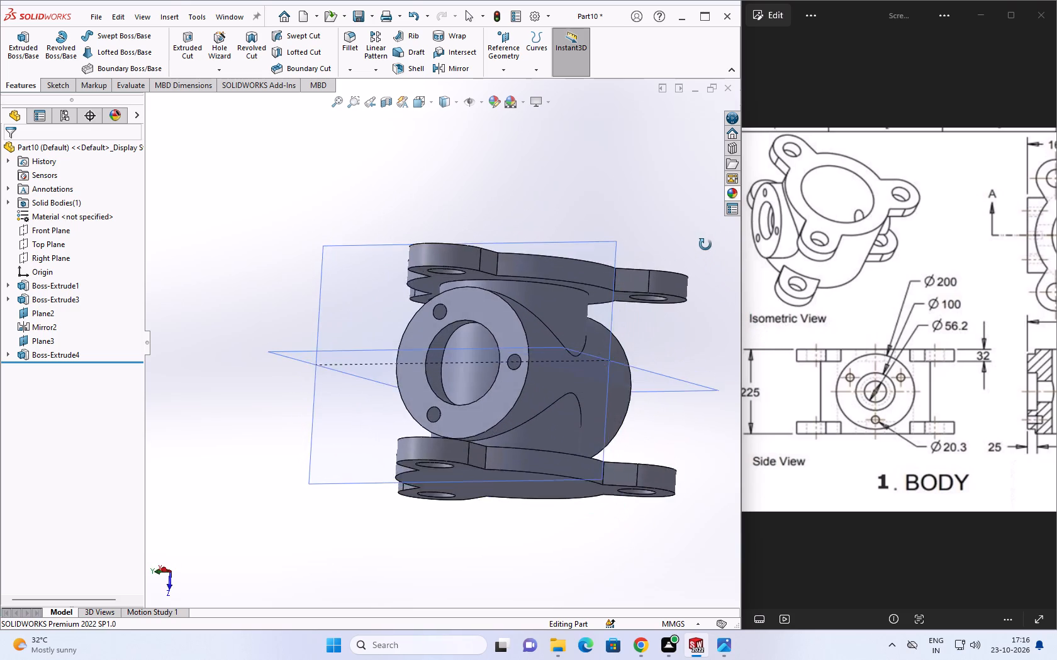
pyautogui.moveTo(705, 245); pyautogui.dragTo(551, 176, button='middle')
pyautogui.scroll(-3, 551, 176)
pyautogui.scroll(5, 556, 333)
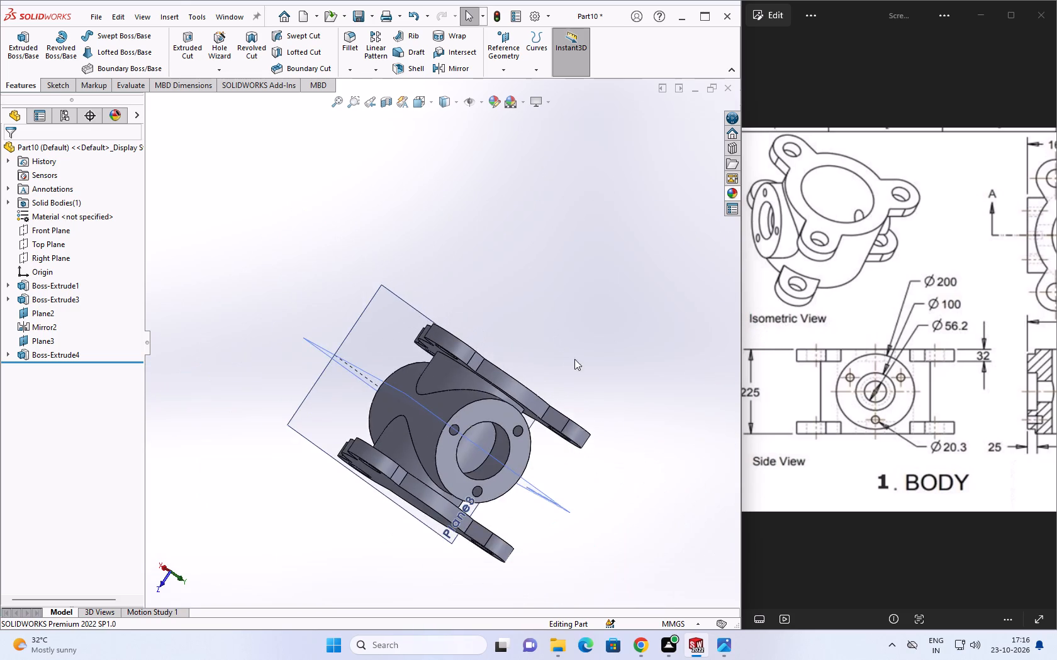
pyautogui.moveTo(556, 360); pyautogui.dragTo(260, 243, button='middle')
pyautogui.scroll(-1, 431, 329)
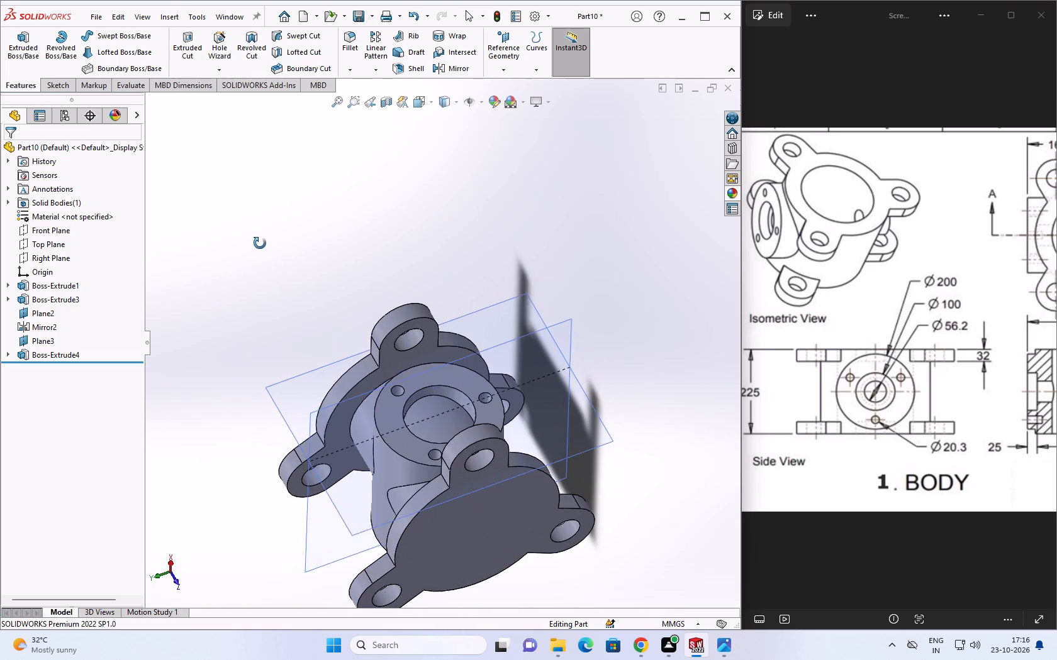
pyautogui.moveTo(260, 243); pyautogui.dragTo(257, 250, button='middle')
# Switch to Photos and review the BODY reference drawing's top, side and section views for the remaining dimensions.
pyautogui.click(811, 356)
pyautogui.click(749, 319)
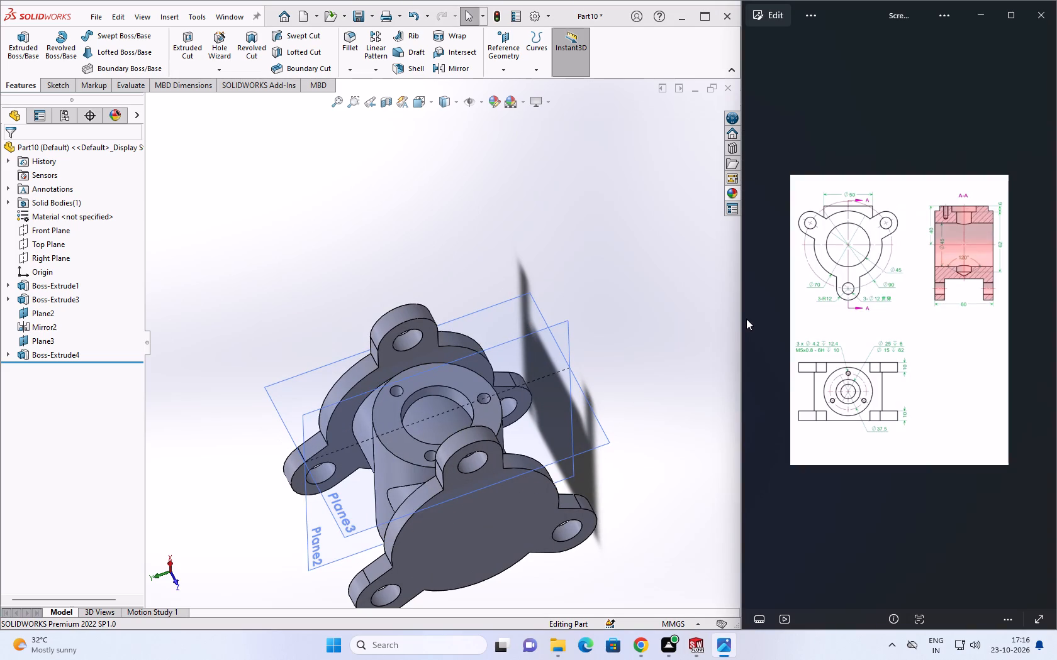
pyautogui.click(1049, 319)
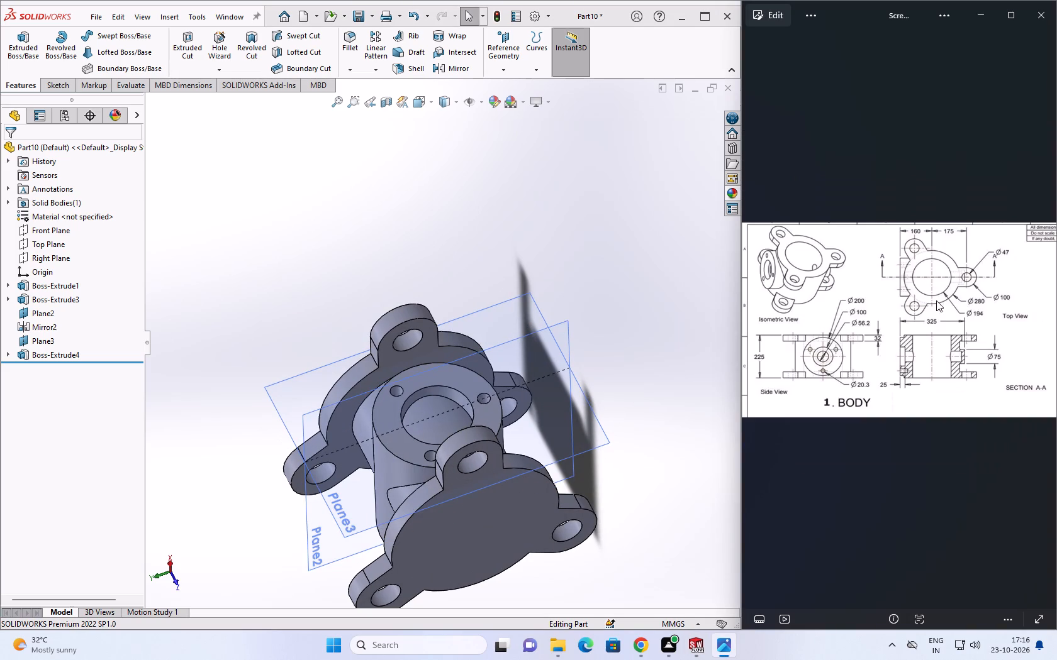
pyautogui.scroll(-4, 936, 300)
pyautogui.scroll(5, 835, 302)
pyautogui.moveTo(824, 304); pyautogui.dragTo(919, 321, button='middle')
pyautogui.scroll(-4, 827, 307)
pyautogui.click(608, 329)
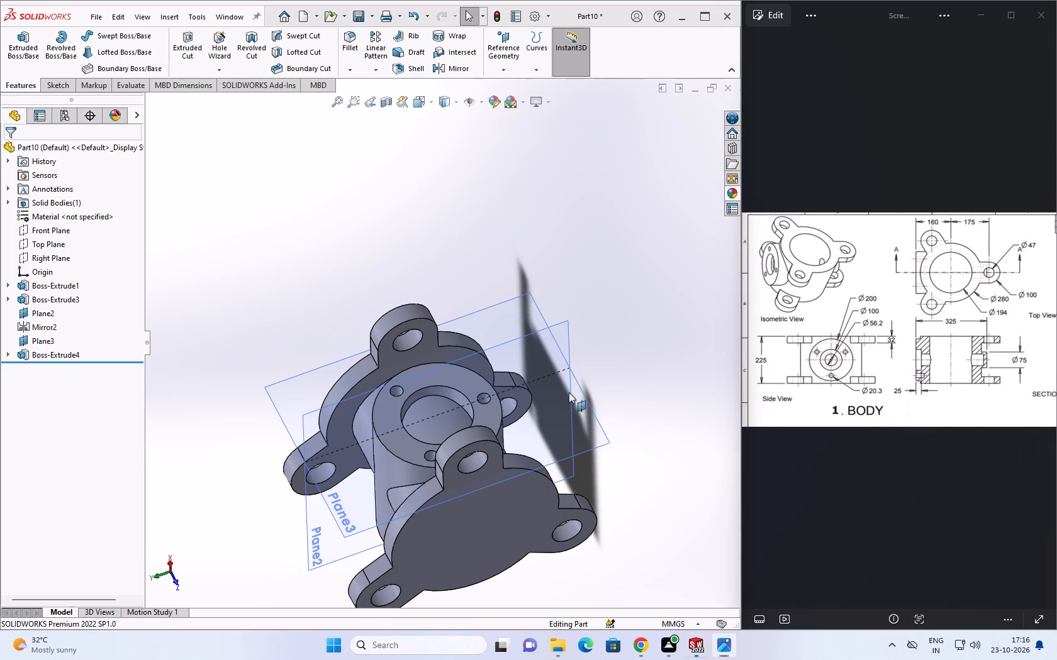
# Return to SOLIDWORKS and examine the body's flanges and side boss from all sides against the reference drawing.
pyautogui.moveTo(543, 411); pyautogui.dragTo(702, 176, button='middle')
pyautogui.scroll(-1, 536, 411)
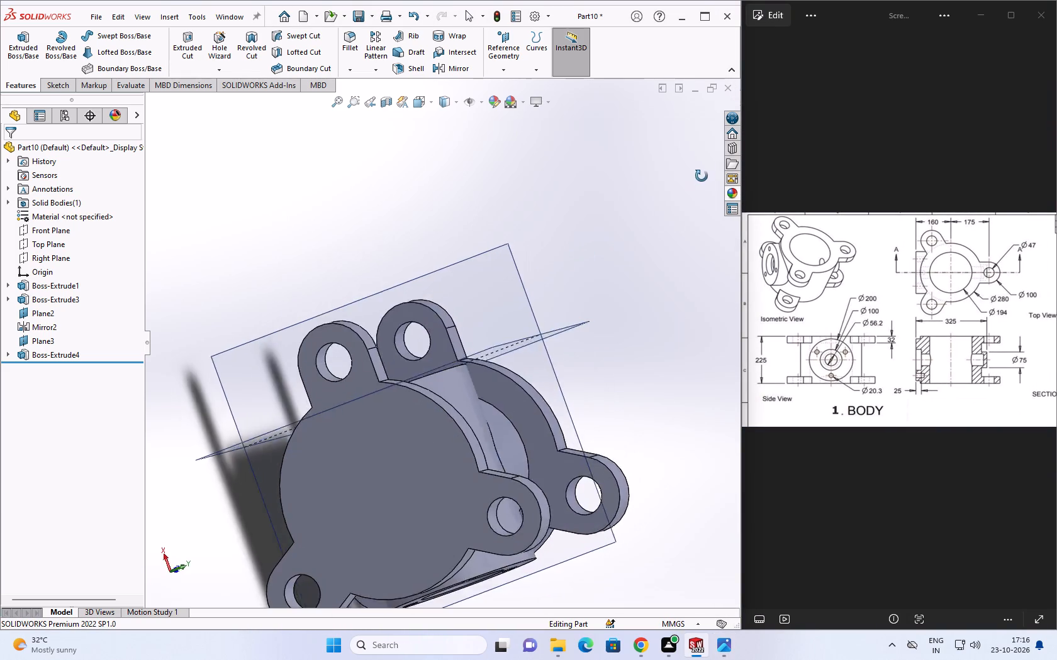
pyautogui.moveTo(702, 176); pyautogui.dragTo(588, 83, button='middle')
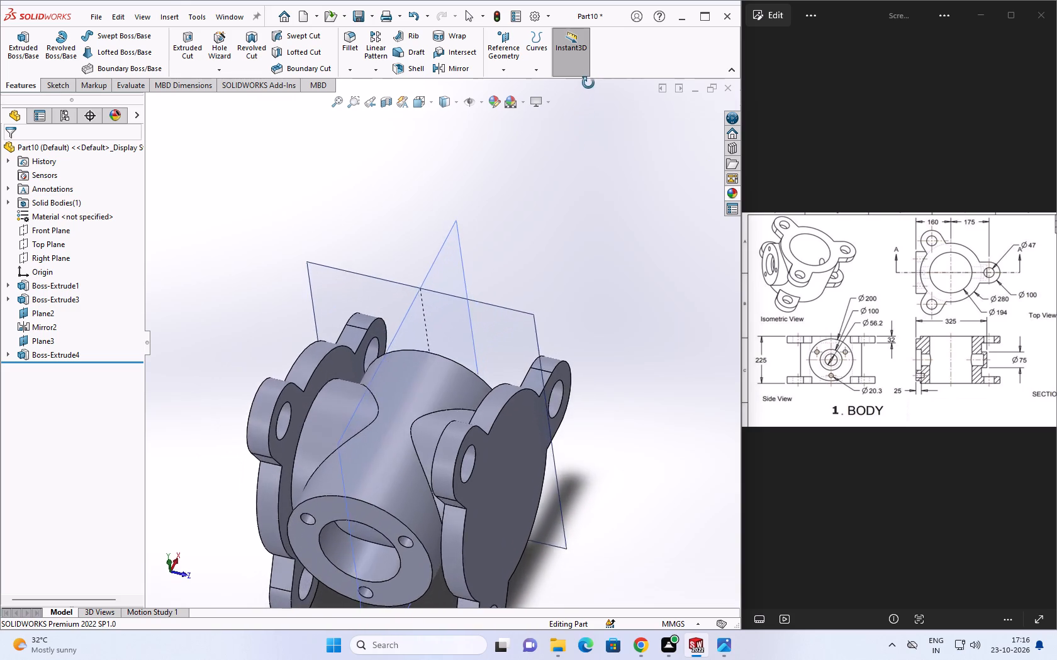
pyautogui.moveTo(588, 83); pyautogui.dragTo(622, 0, button='middle')
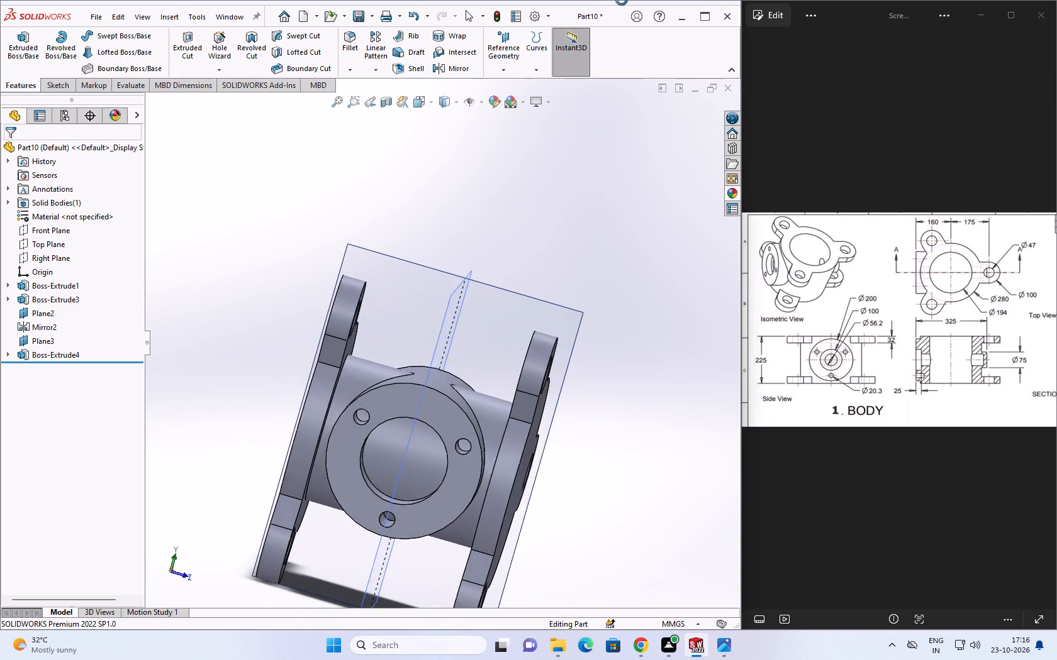
pyautogui.moveTo(622, 0); pyautogui.dragTo(595, 15, button='middle')
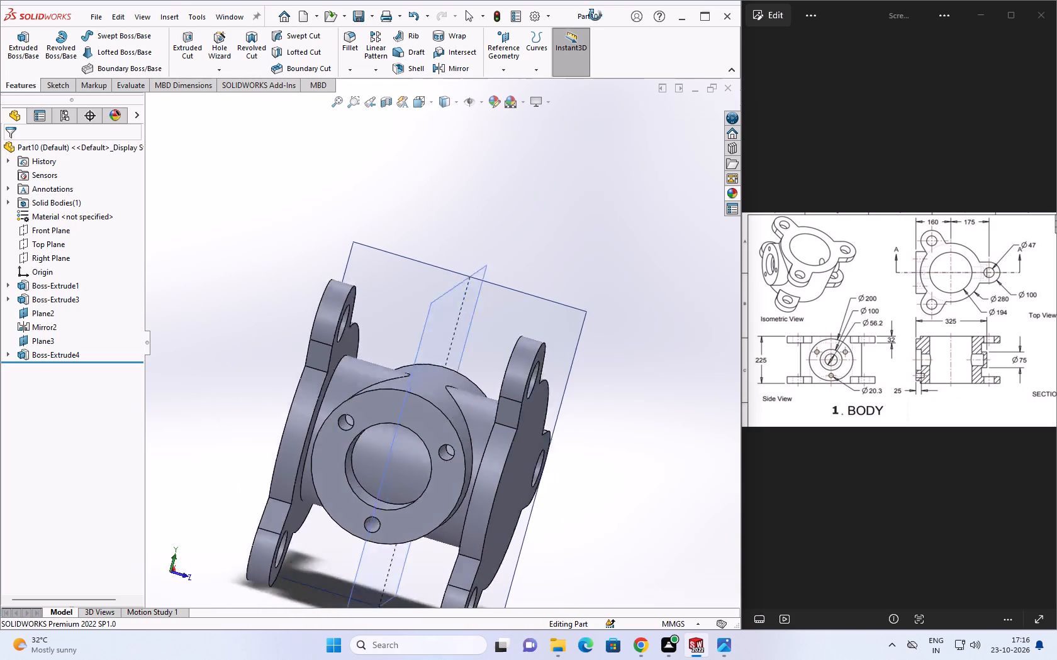
pyautogui.moveTo(595, 15); pyautogui.dragTo(551, 231, button='middle')
pyautogui.scroll(-1, 550, 231)
pyautogui.scroll(5, 505, 358)
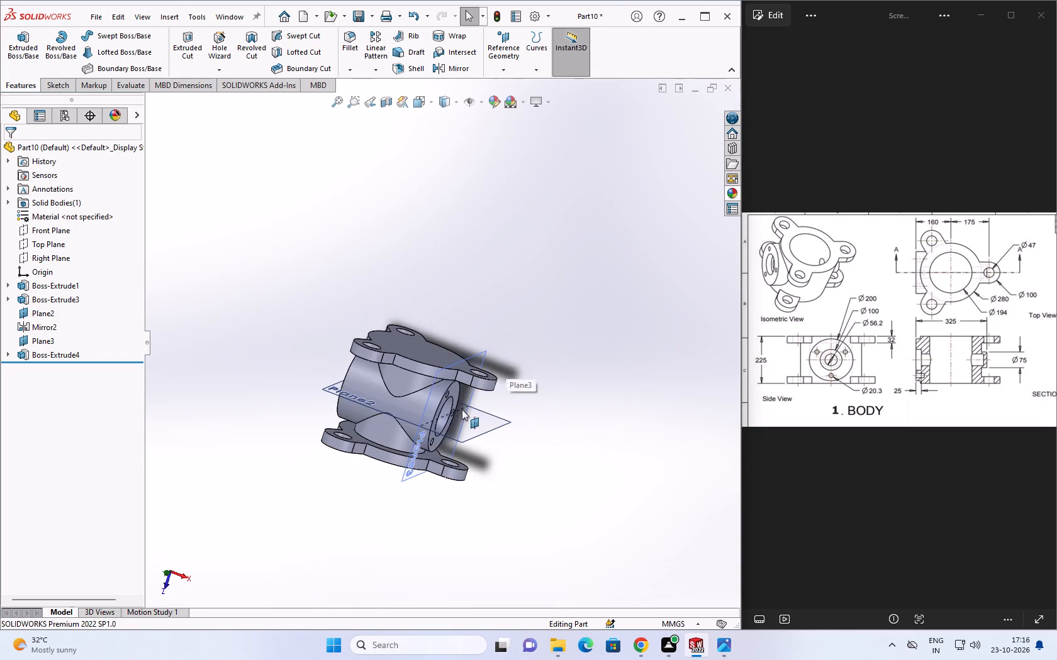
pyautogui.moveTo(461, 409); pyautogui.dragTo(493, 285, button='middle')
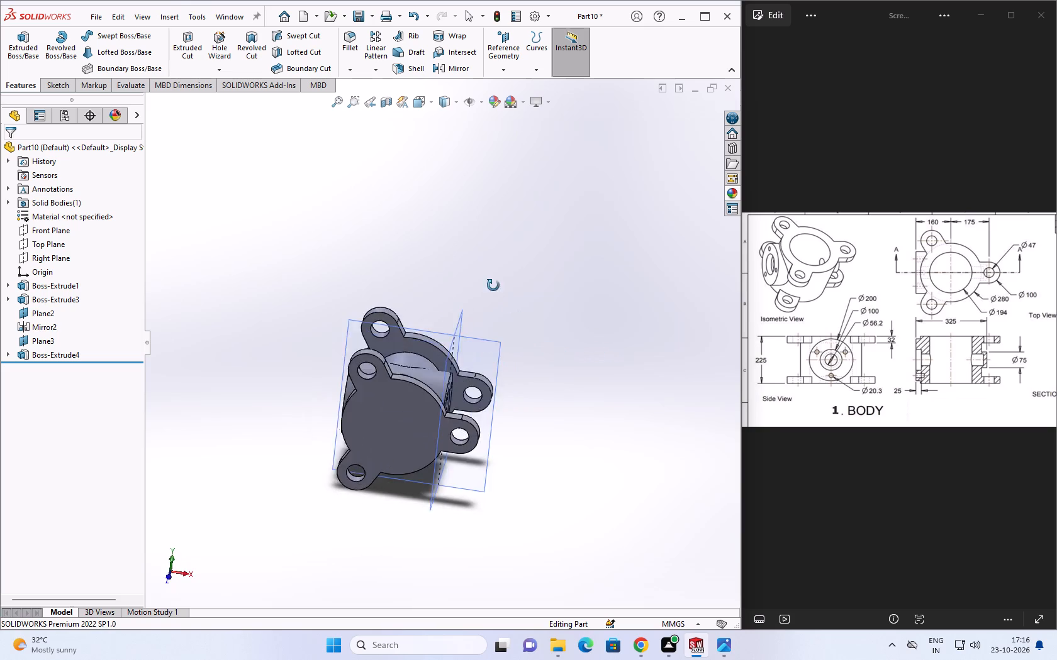
pyautogui.moveTo(493, 285); pyautogui.dragTo(523, 417, button='middle')
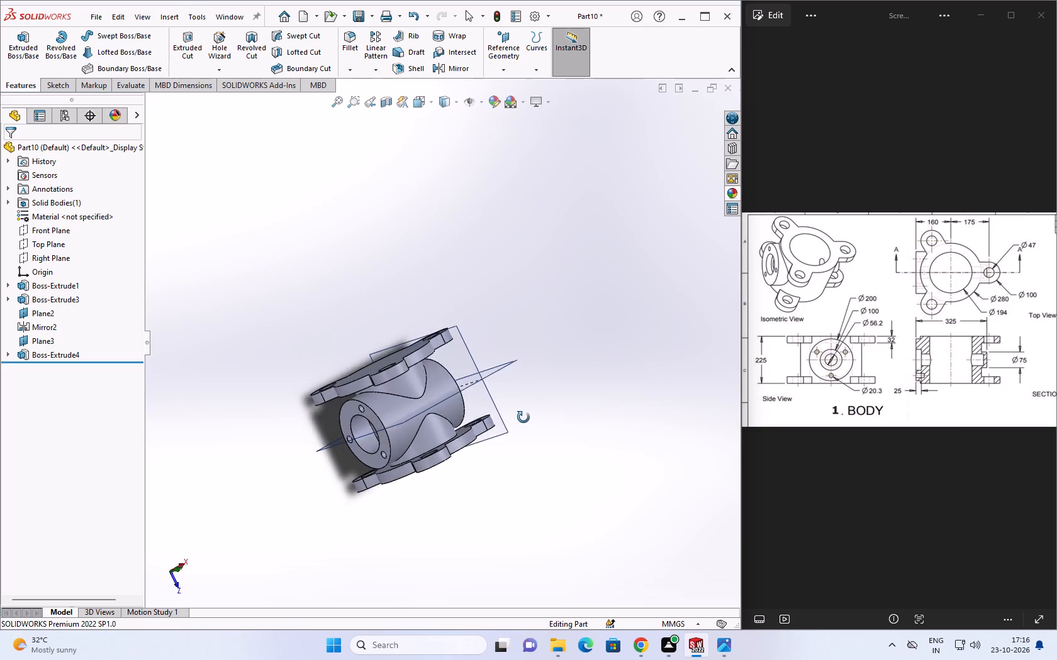
pyautogui.moveTo(523, 417); pyautogui.dragTo(596, 316, button='middle')
pyautogui.moveTo(503, 316); pyautogui.dragTo(502, 319, button='middle')
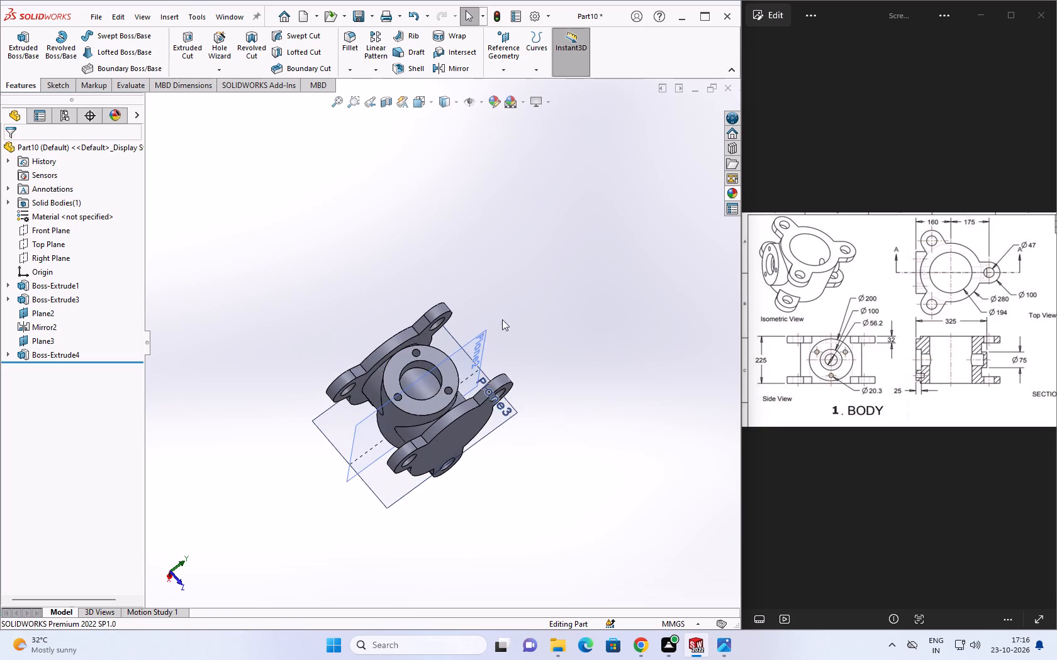
# Sketch a circle centred on the origin on the mirrored flange's outer face with a radius of 194/2 (97 mm).
pyautogui.moveTo(502, 319); pyautogui.dragTo(572, 443, button='middle')
pyautogui.moveTo(457, 419); pyautogui.dragTo(524, 436, button='middle')
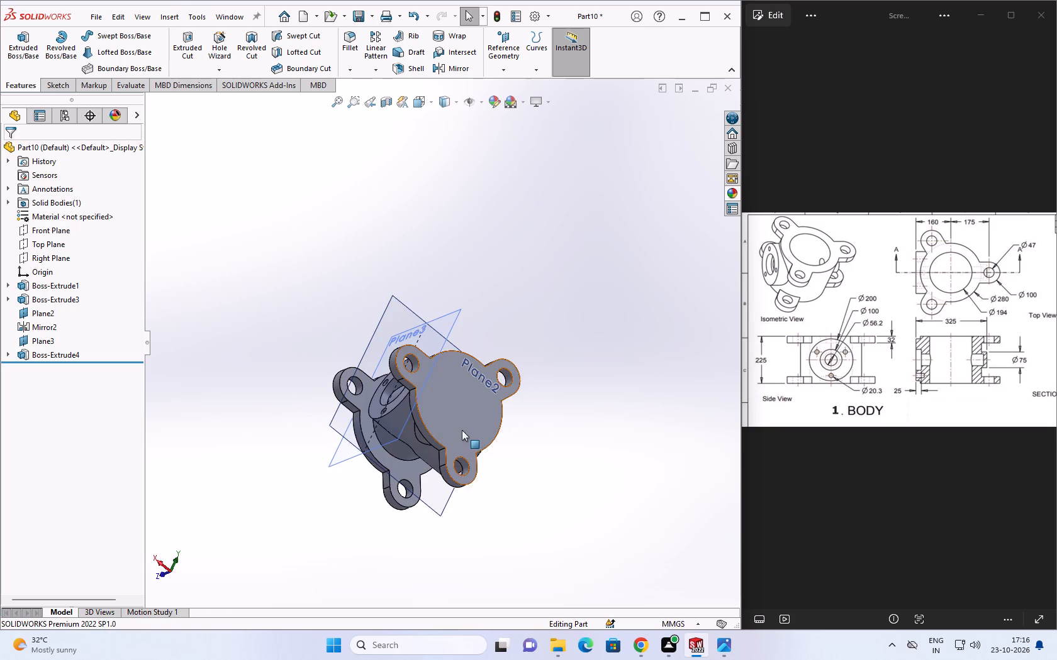
pyautogui.click(458, 407)
pyautogui.click(515, 370)
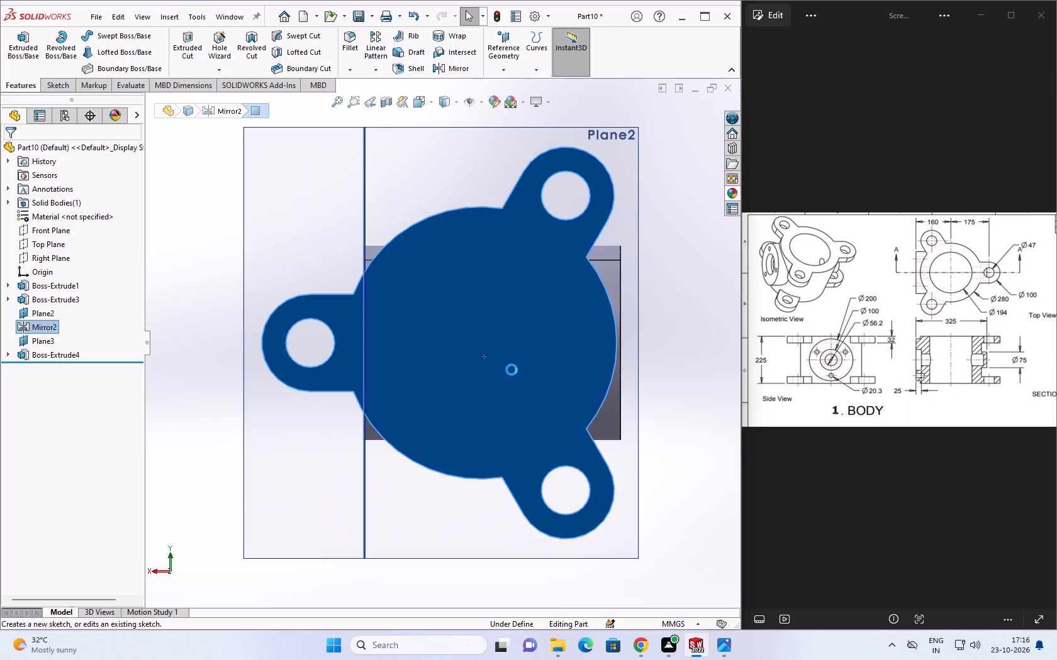
pyautogui.click(104, 35)
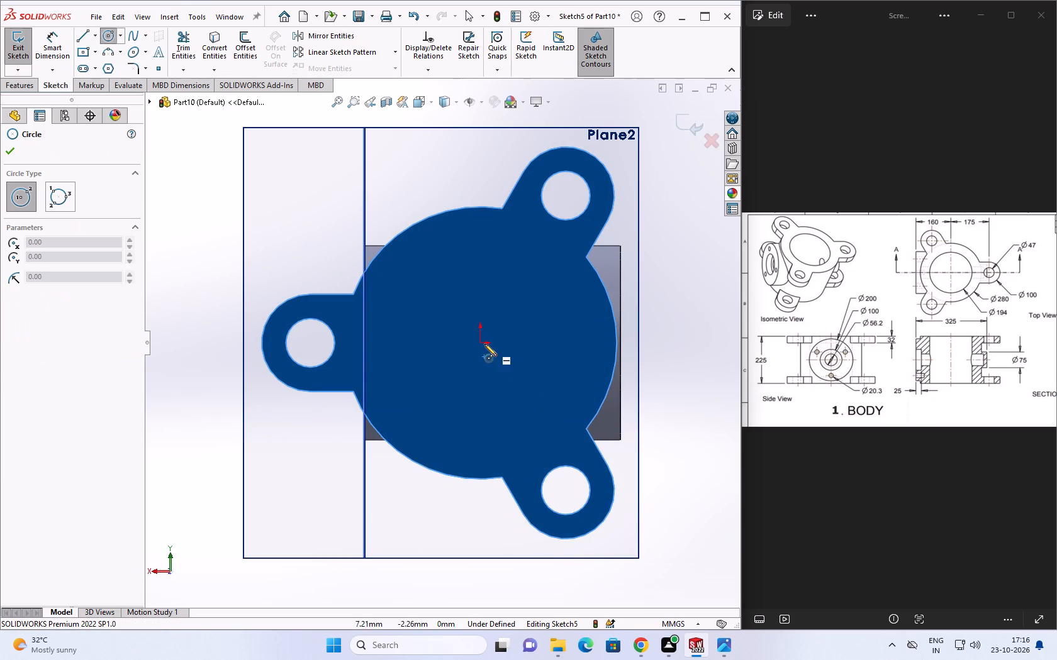
pyautogui.click(483, 343)
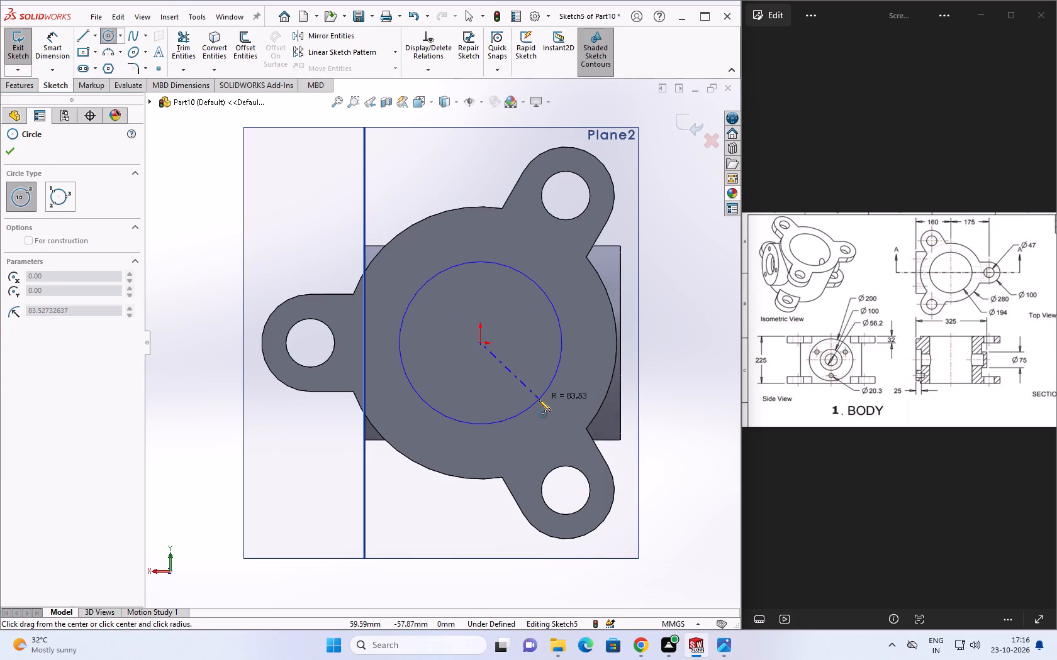
pyautogui.click(539, 399)
pyautogui.write('194/2')
pyautogui.press('Return')
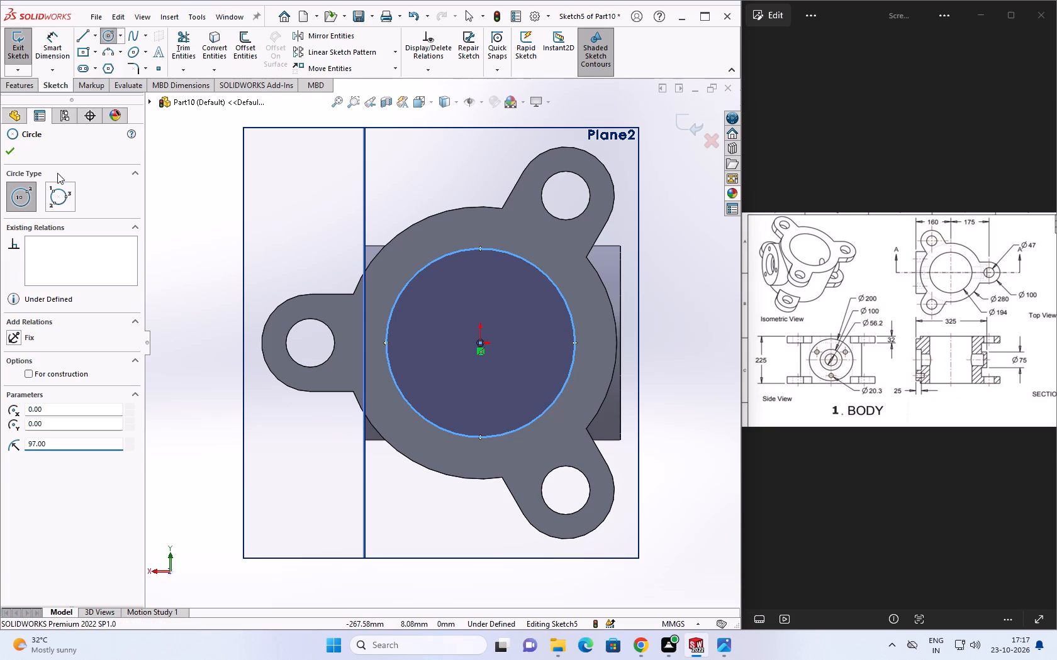
pyautogui.click(4, 148)
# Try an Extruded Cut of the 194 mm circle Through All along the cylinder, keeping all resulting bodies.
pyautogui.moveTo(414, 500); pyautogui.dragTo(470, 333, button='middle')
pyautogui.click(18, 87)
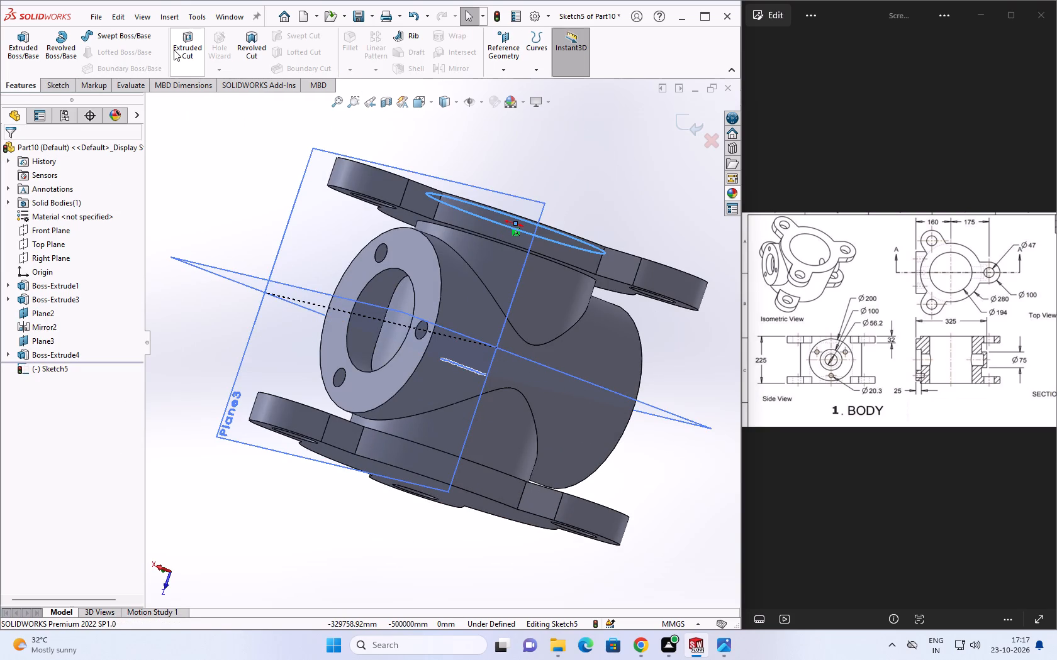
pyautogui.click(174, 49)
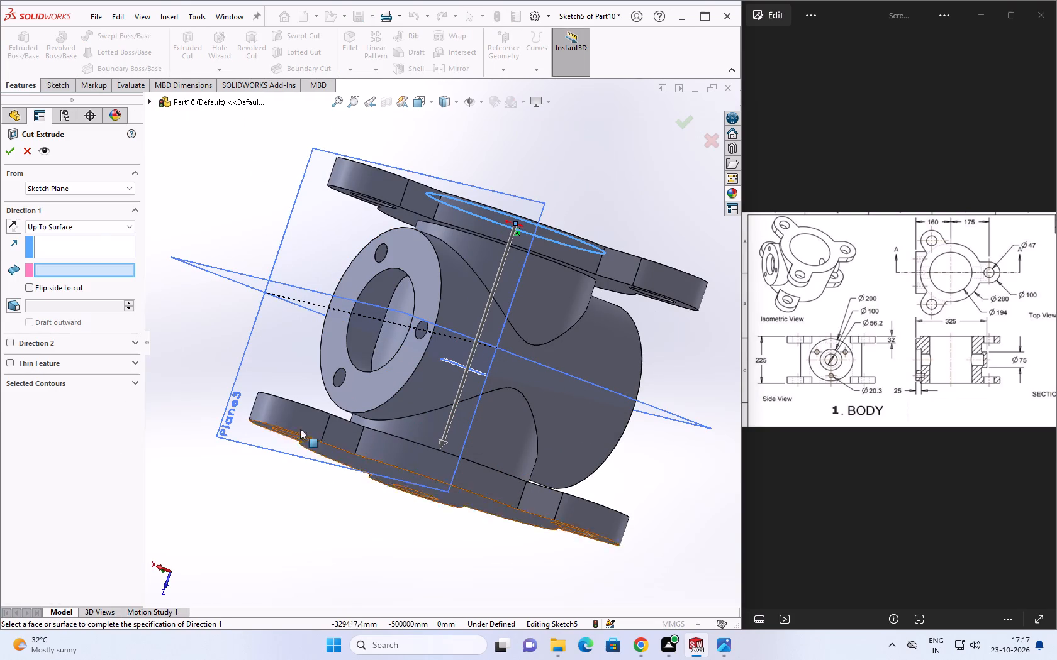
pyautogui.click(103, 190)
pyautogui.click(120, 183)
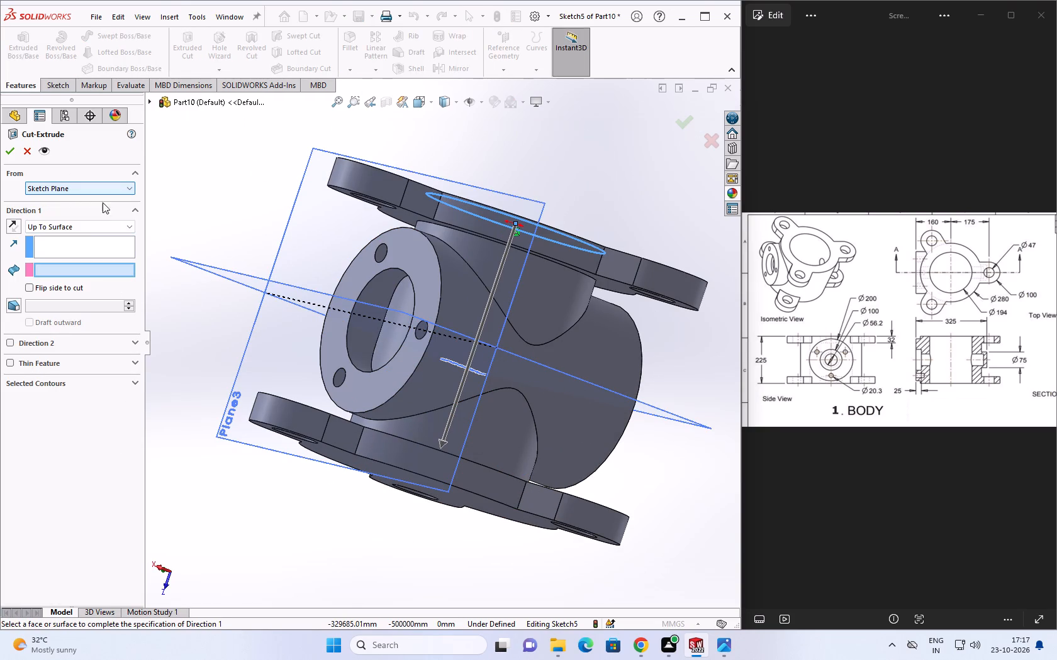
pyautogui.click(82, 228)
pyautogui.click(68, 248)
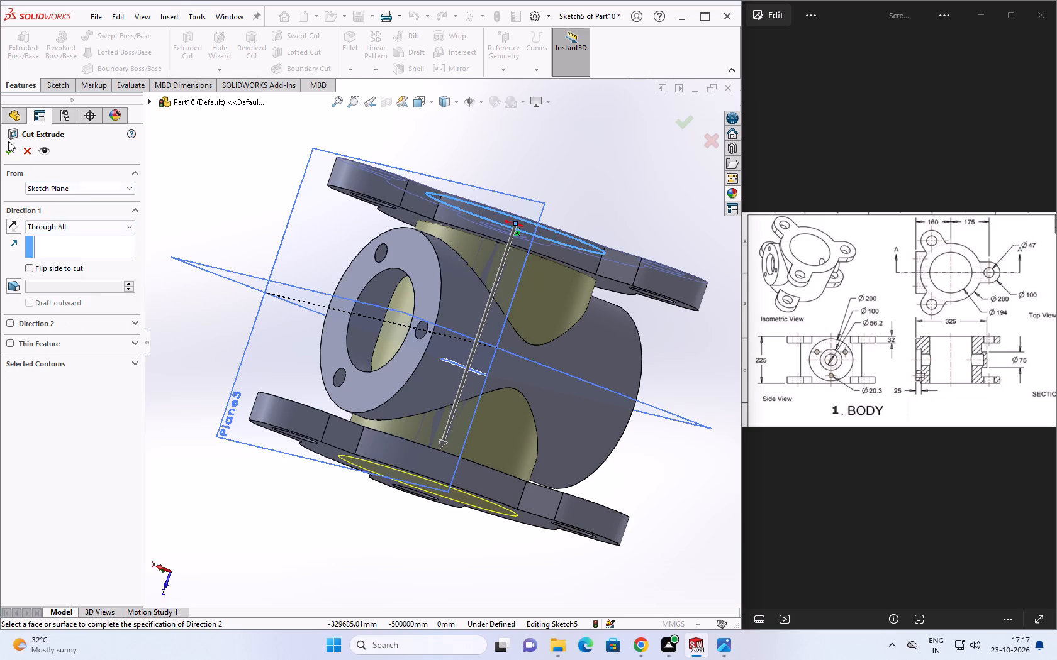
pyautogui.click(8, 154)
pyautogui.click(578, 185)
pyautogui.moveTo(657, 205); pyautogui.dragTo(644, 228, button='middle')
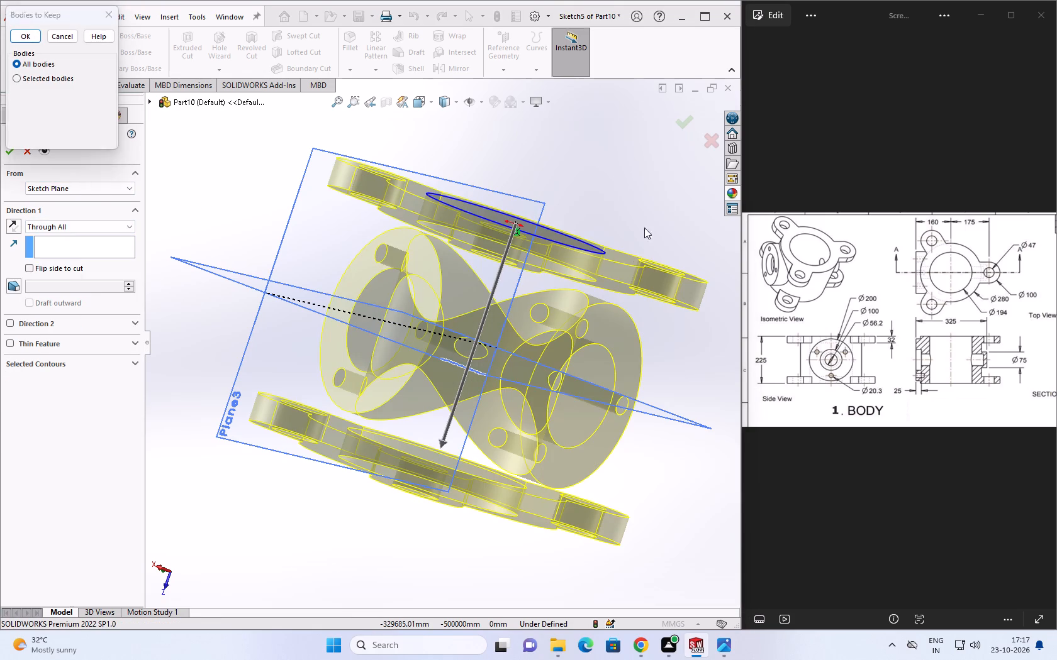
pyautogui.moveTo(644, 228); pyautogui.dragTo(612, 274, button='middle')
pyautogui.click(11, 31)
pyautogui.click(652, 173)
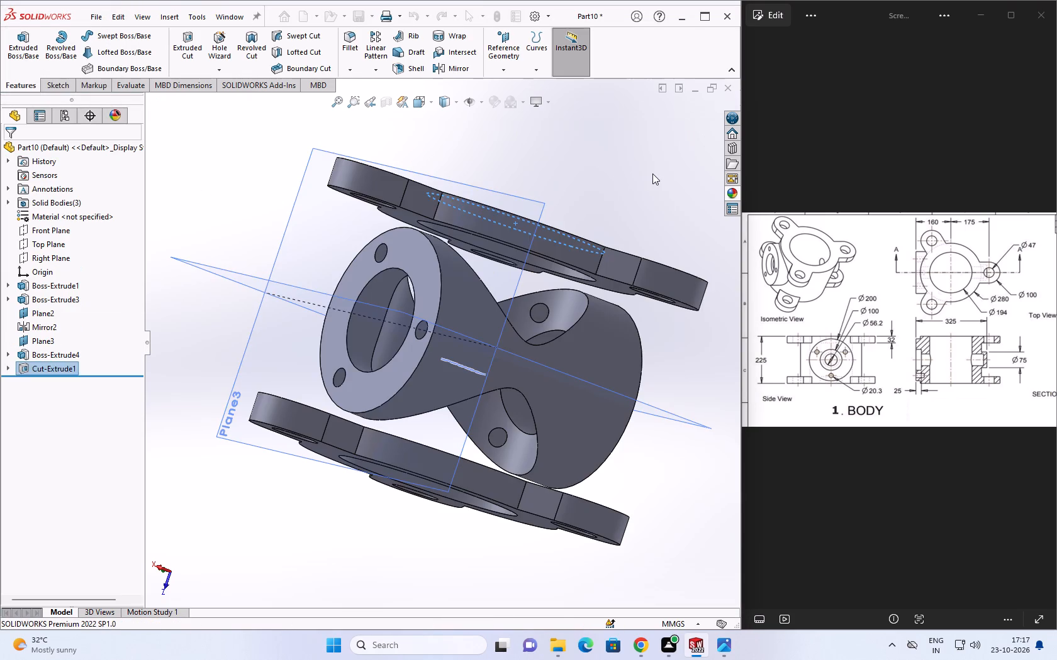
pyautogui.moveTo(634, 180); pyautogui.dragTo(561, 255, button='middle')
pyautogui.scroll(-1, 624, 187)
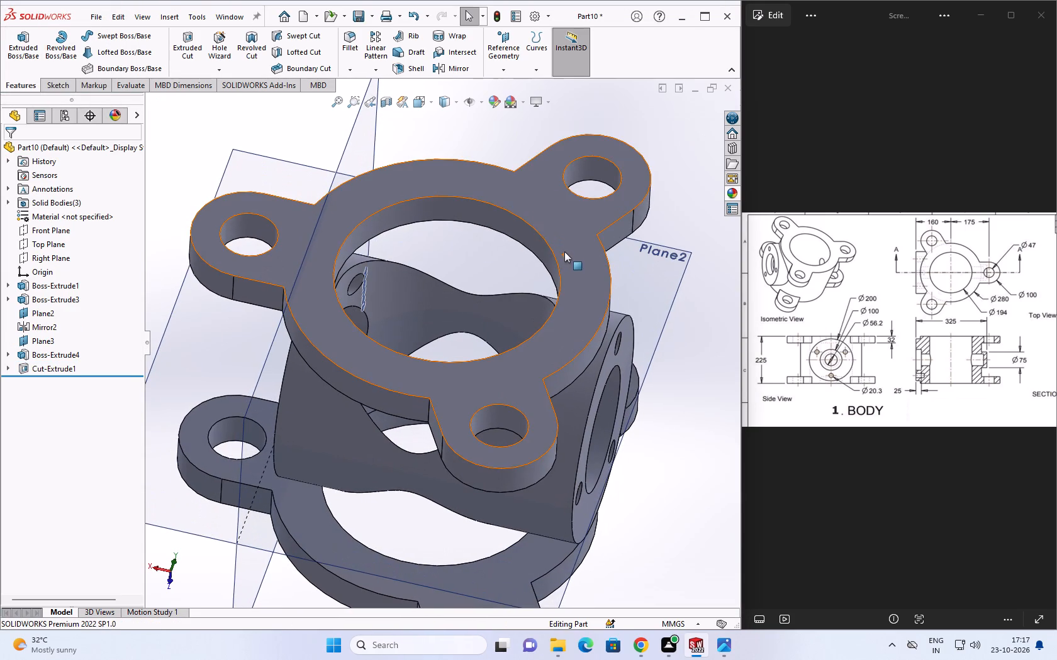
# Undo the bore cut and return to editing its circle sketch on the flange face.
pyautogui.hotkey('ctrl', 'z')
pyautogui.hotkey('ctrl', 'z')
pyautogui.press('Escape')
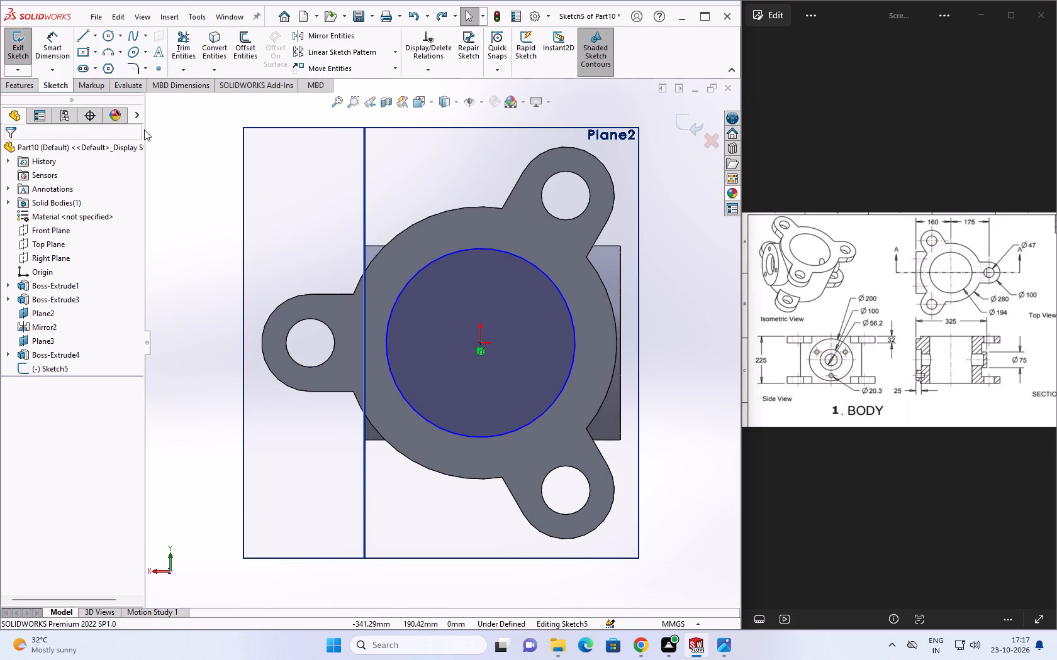
# Dimension the bore circle on the flange face with a diameter of 180 mm.
pyautogui.click(56, 55)
pyautogui.click(428, 417)
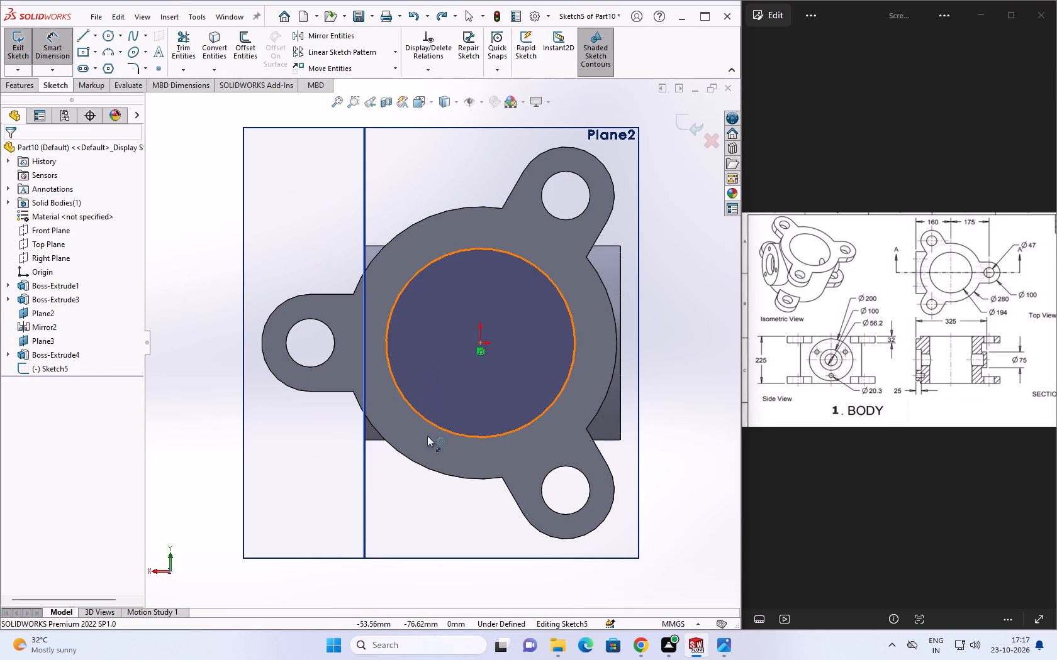
pyautogui.click(443, 509)
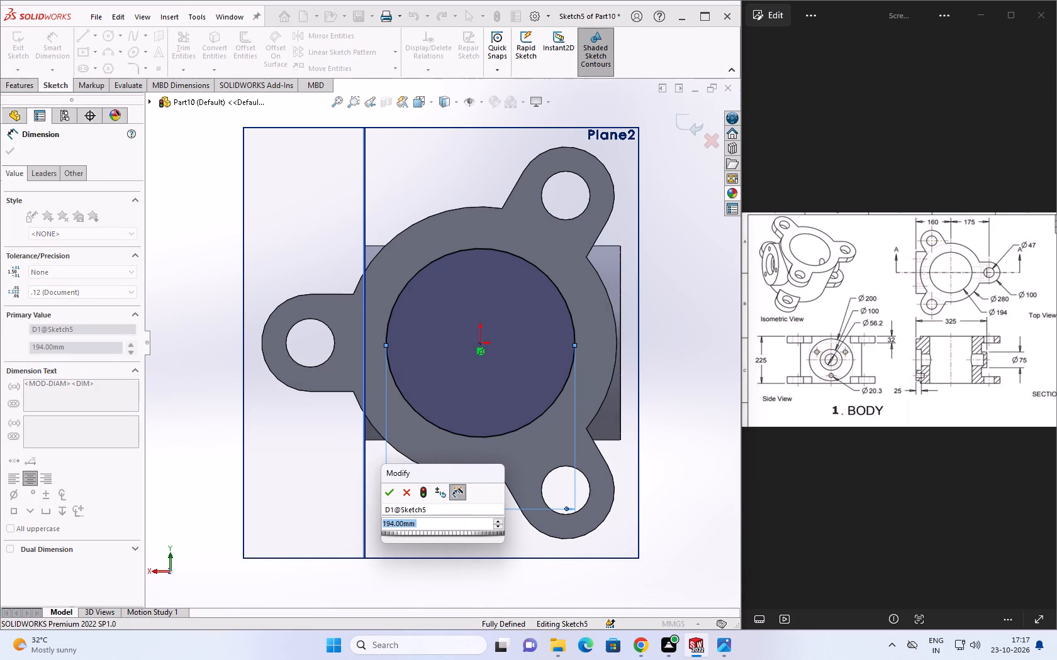
pyautogui.write('180')
pyautogui.press('Return')
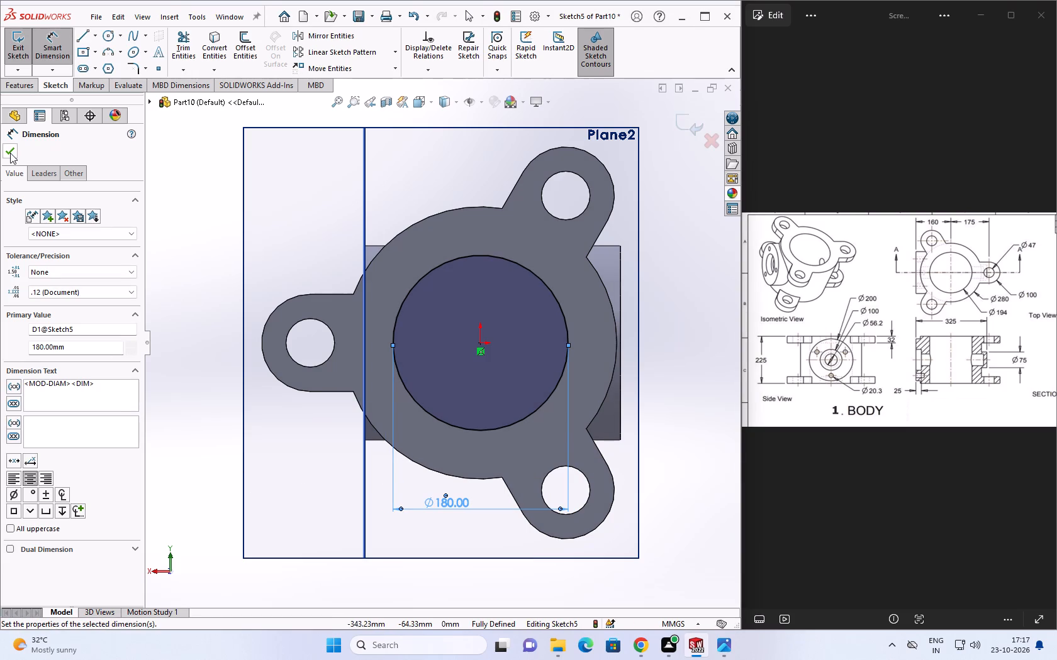
pyautogui.click(10, 153)
# Cut-extrude the 180 mm circle Through All from the sketch plane to bore through the cylinder and both flanges.
pyautogui.moveTo(517, 553); pyautogui.dragTo(510, 542, button='middle')
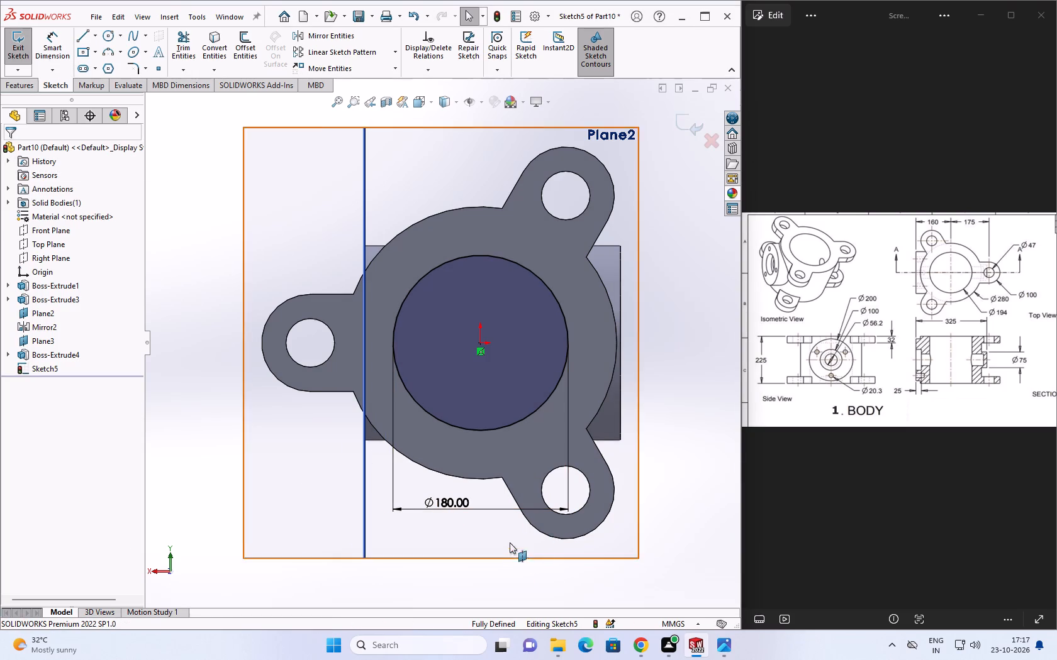
pyautogui.moveTo(510, 542); pyautogui.dragTo(447, 400, button='middle')
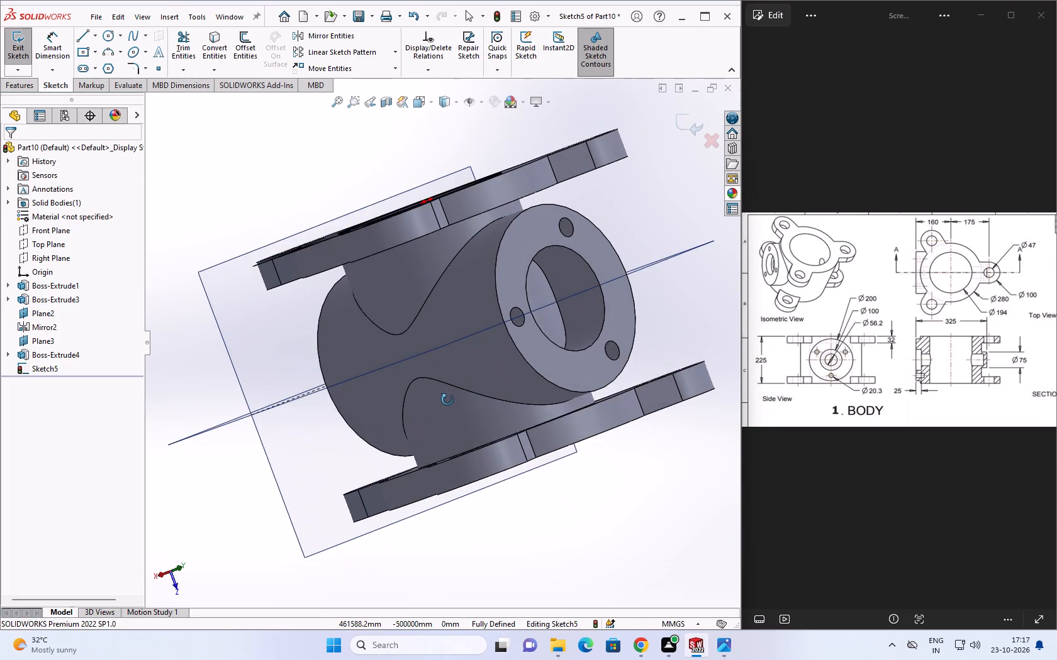
pyautogui.moveTo(447, 400); pyautogui.dragTo(457, 409, button='middle')
pyautogui.click(20, 87)
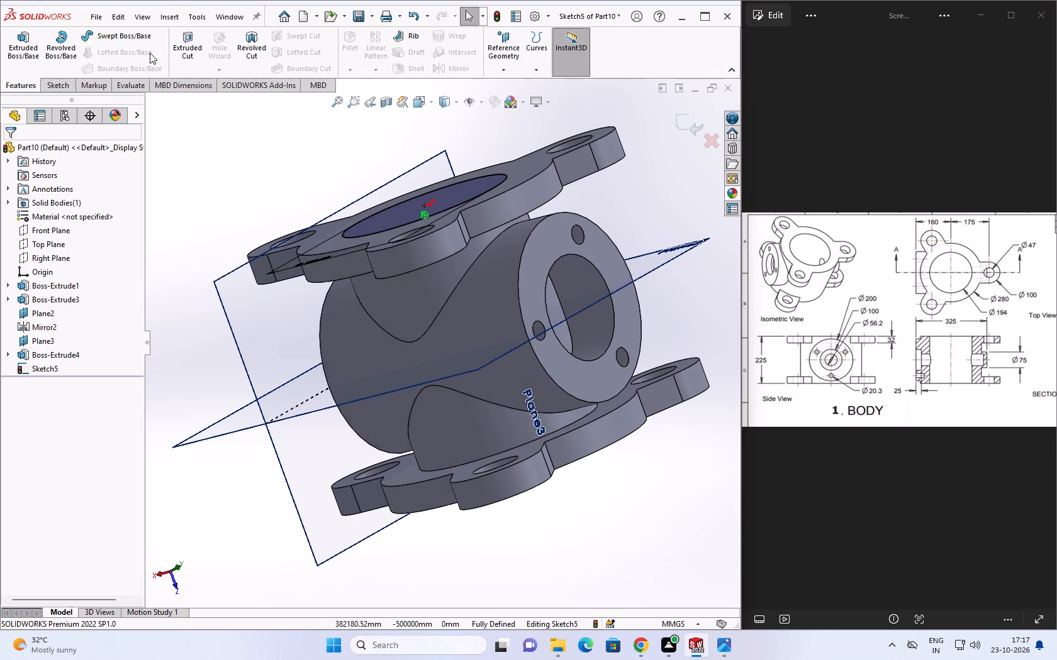
pyautogui.click(187, 53)
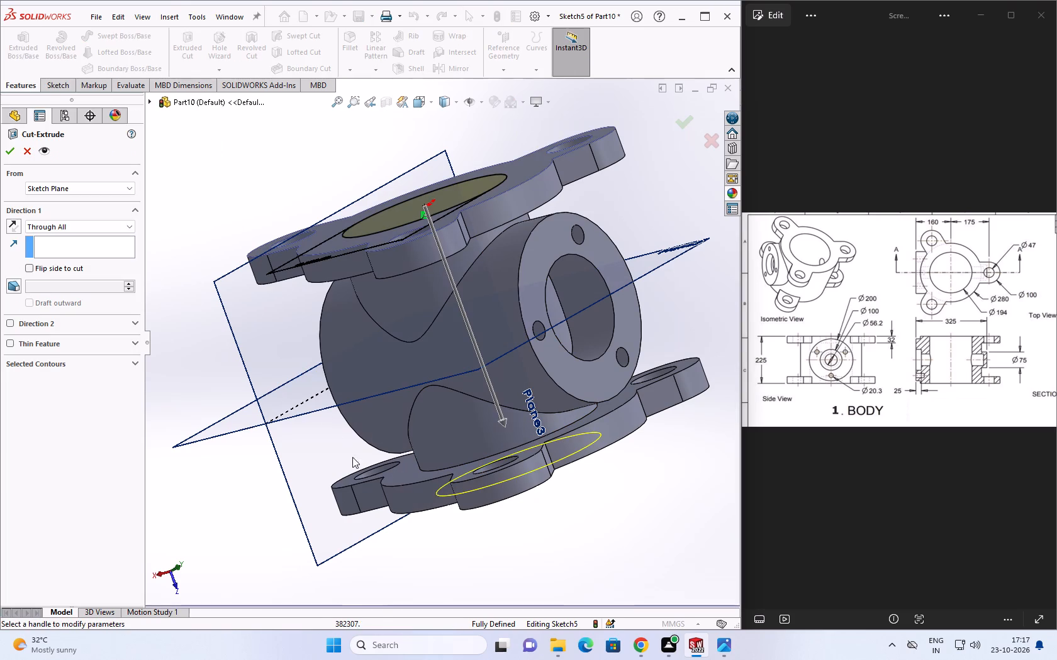
pyautogui.moveTo(398, 510); pyautogui.dragTo(358, 429, button='middle')
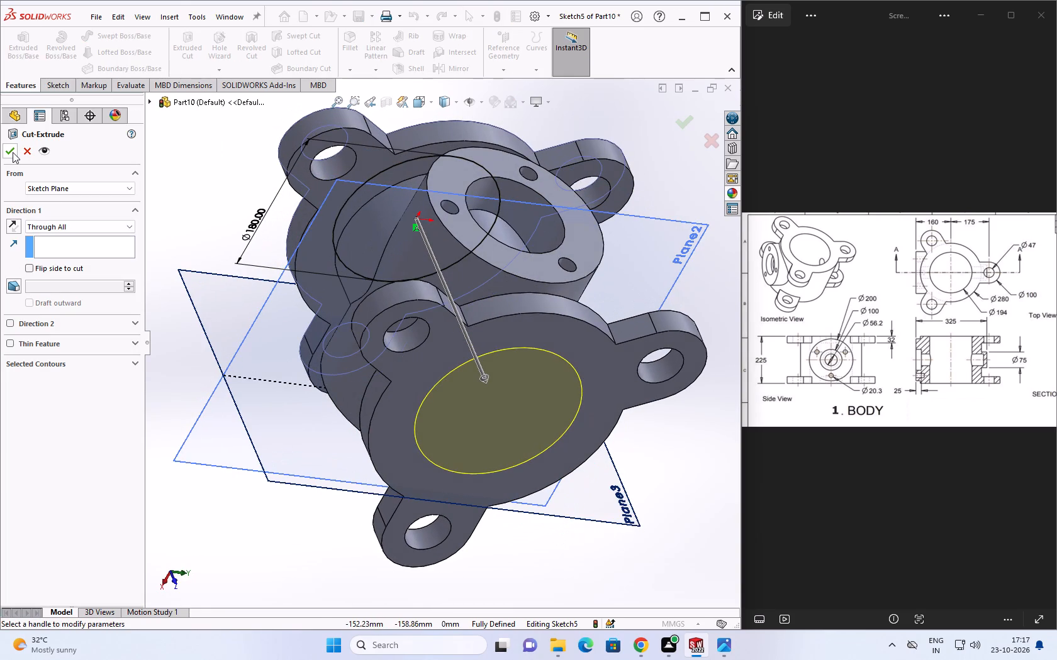
pyautogui.click(13, 152)
pyautogui.click(233, 183)
# Examine the main bore, both flanges and the side boss from all sides against the reference drawing.
pyautogui.moveTo(271, 226); pyautogui.dragTo(309, 387, button='middle')
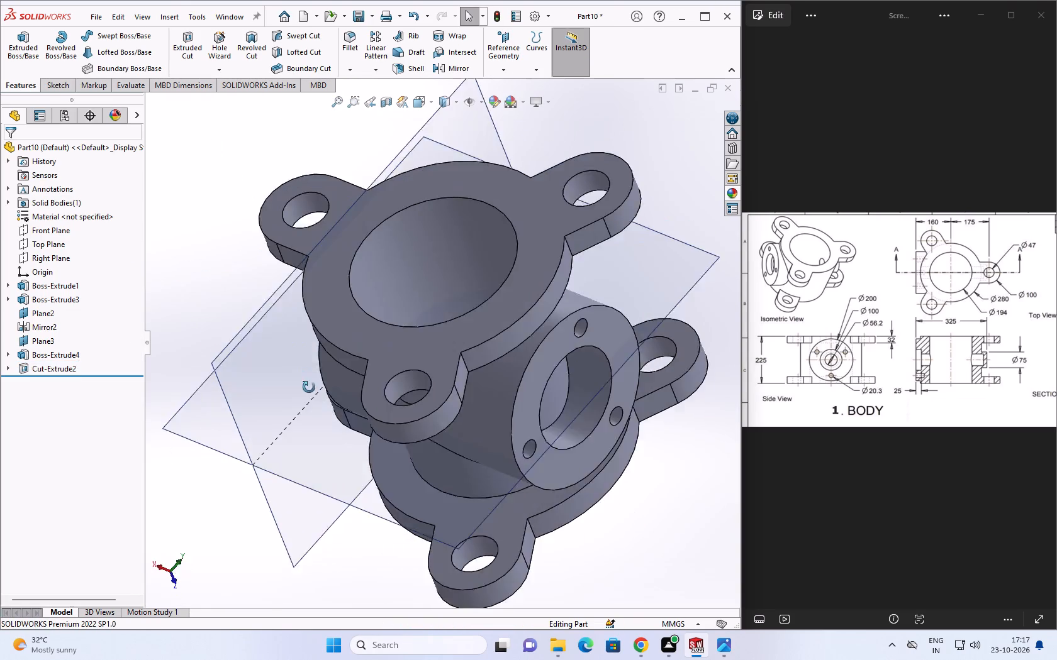
pyautogui.moveTo(309, 387); pyautogui.dragTo(362, 407, button='middle')
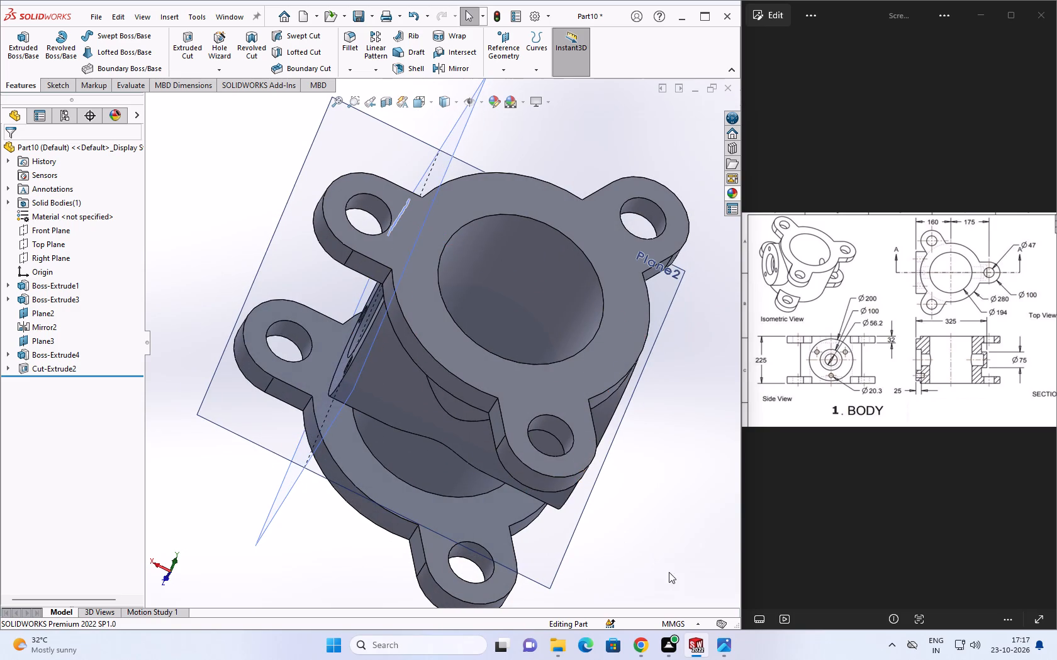
pyautogui.moveTo(677, 533); pyautogui.dragTo(541, 492, button='middle')
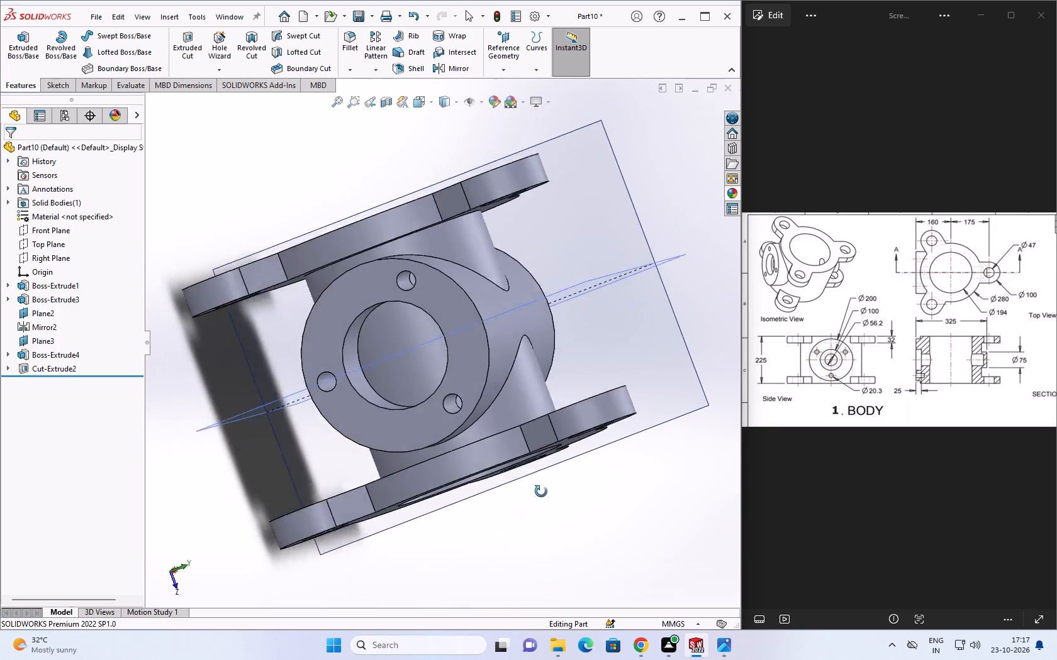
pyautogui.moveTo(541, 492); pyautogui.dragTo(489, 413, button='middle')
pyautogui.scroll(-1, 489, 408)
pyautogui.moveTo(489, 413); pyautogui.dragTo(498, 461, button='middle')
pyautogui.scroll(-1, 498, 461)
pyautogui.scroll(5, 498, 462)
pyautogui.moveTo(443, 515); pyautogui.dragTo(558, 481, button='middle')
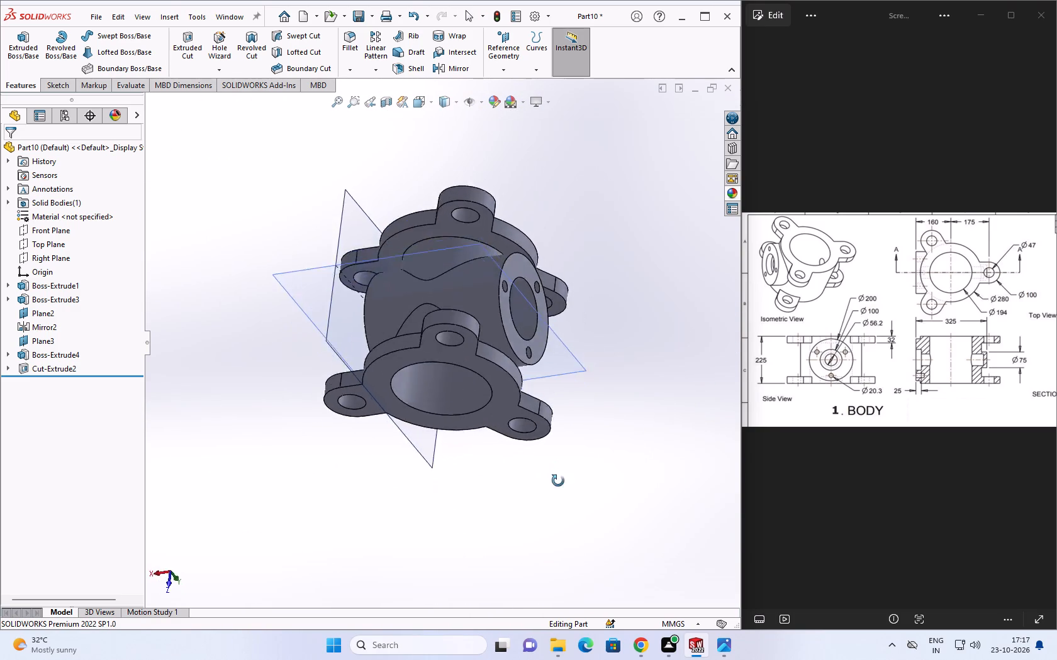
pyautogui.moveTo(558, 481); pyautogui.dragTo(391, 573, button='middle')
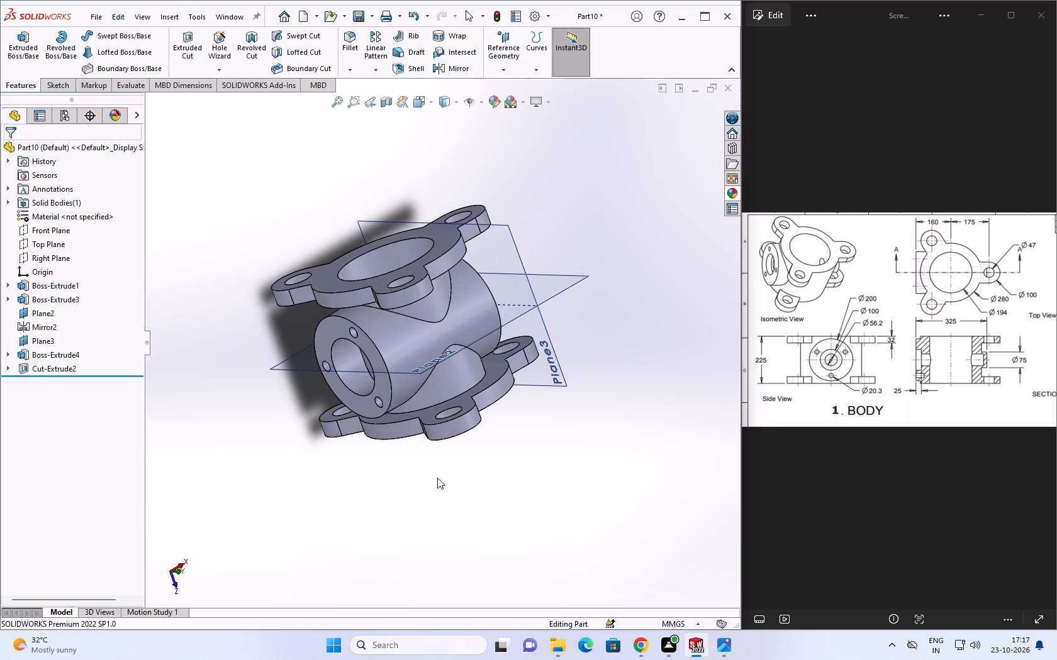
pyautogui.scroll(-2, 432, 444)
pyautogui.moveTo(447, 468); pyautogui.dragTo(453, 473, button='middle')
pyautogui.scroll(5, 455, 473)
pyautogui.moveTo(479, 346); pyautogui.dragTo(476, 390, button='middle')
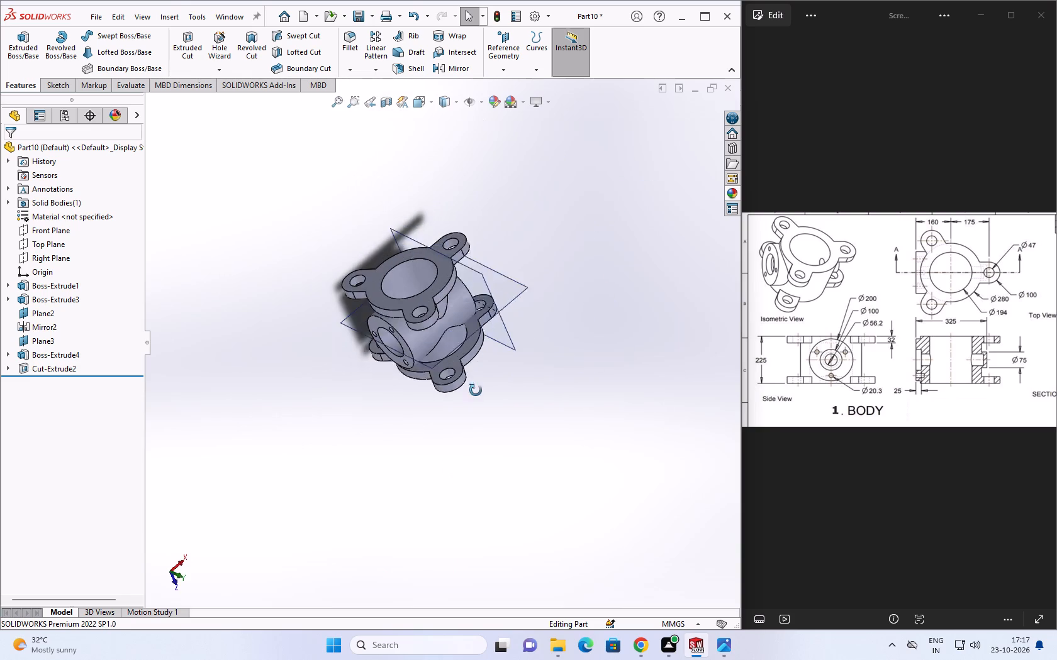
pyautogui.moveTo(476, 390); pyautogui.dragTo(465, 418, button='middle')
pyautogui.scroll(4, 440, 310)
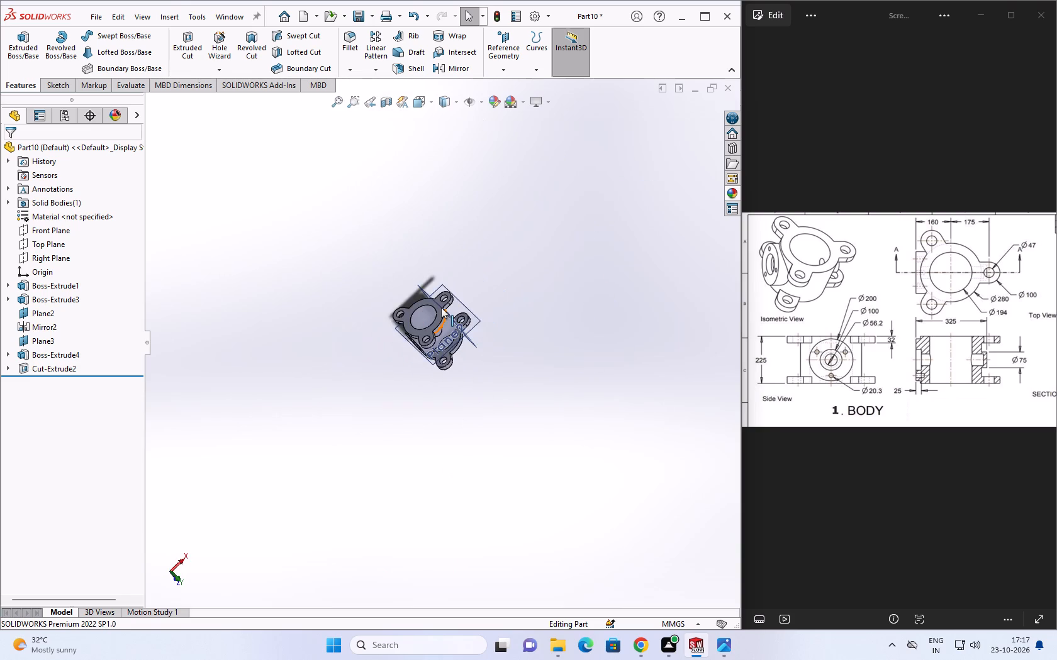
pyautogui.scroll(-6, 441, 307)
pyautogui.moveTo(619, 351); pyautogui.dragTo(450, 365, button='middle')
pyautogui.scroll(-1, 598, 356)
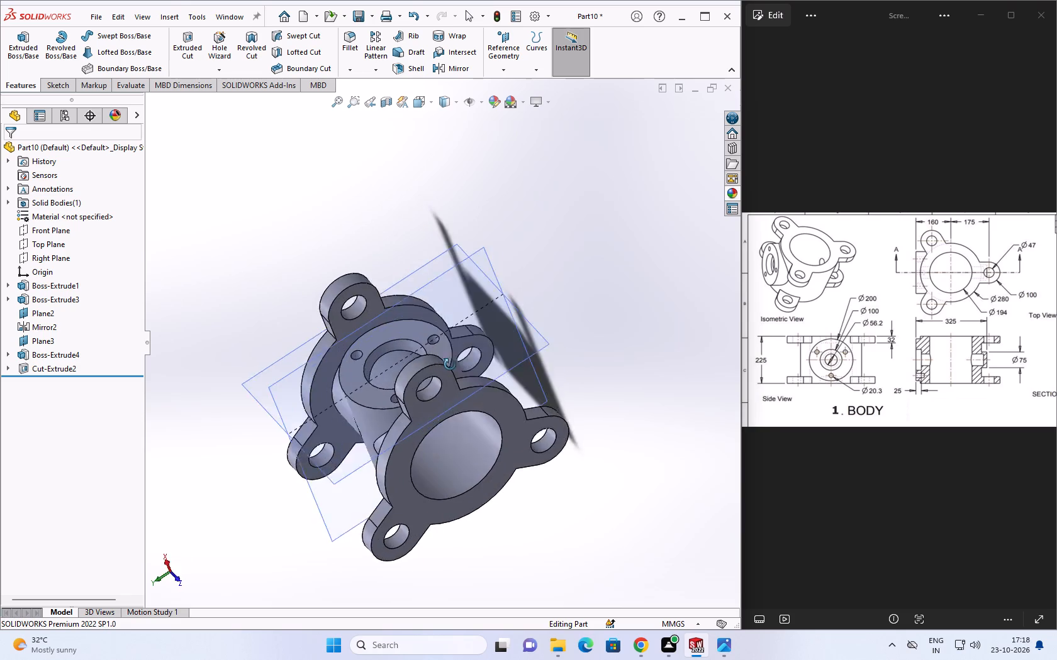
pyautogui.moveTo(450, 365); pyautogui.dragTo(465, 649, button='middle')
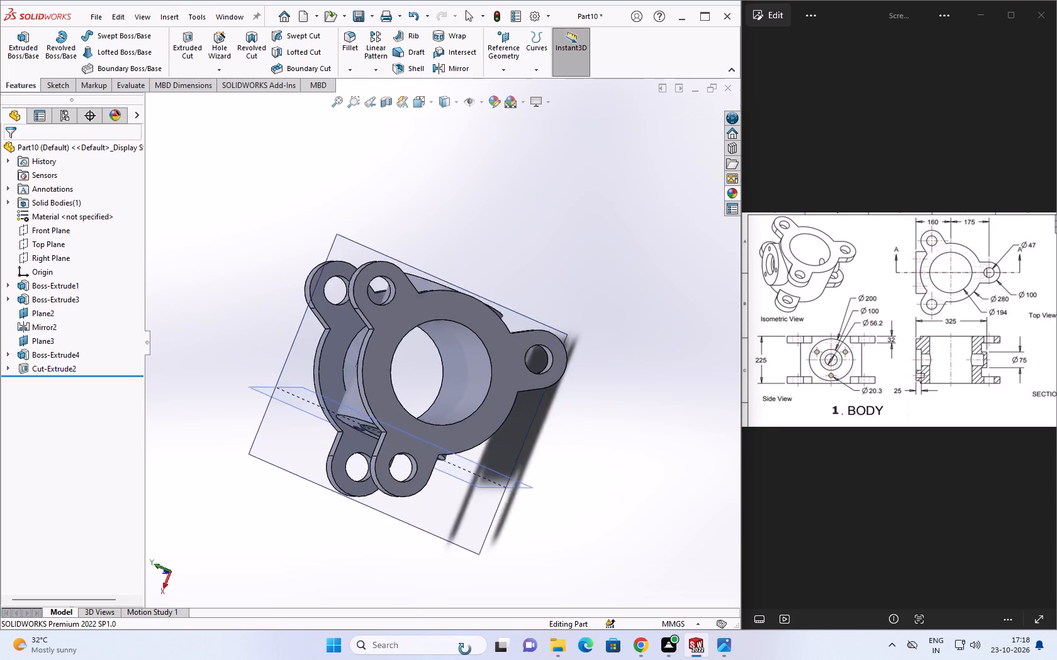
pyautogui.moveTo(465, 649); pyautogui.dragTo(683, 279, button='middle')
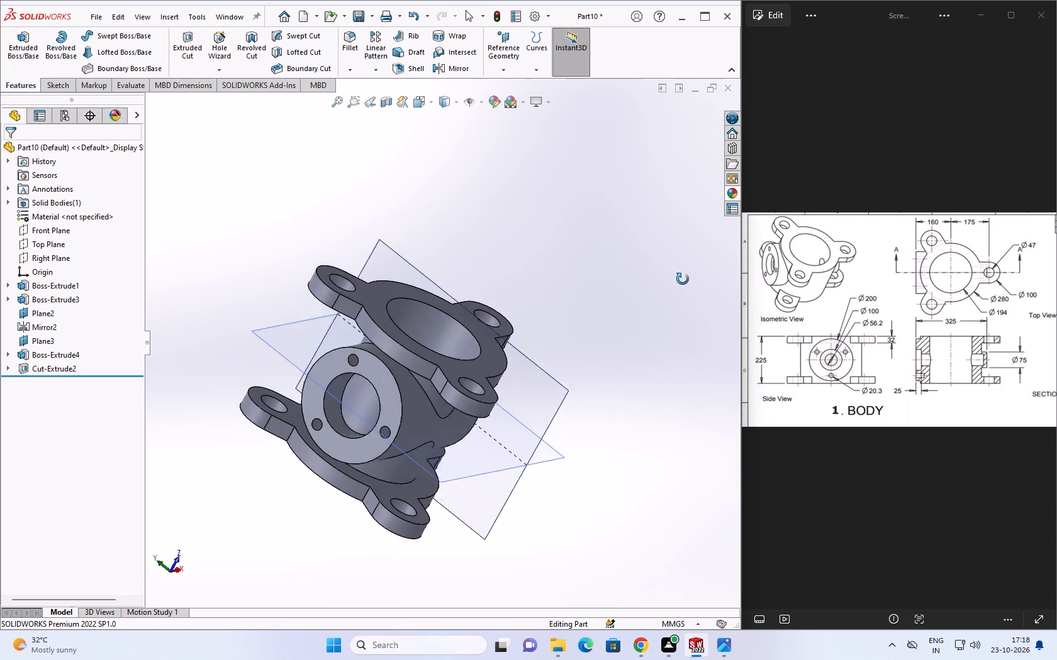
pyautogui.moveTo(683, 279); pyautogui.dragTo(516, 501, button='middle')
# Save the model as Part11 in the part 11 folder inside Solid Works, as a SOLIDWORKS Part.
pyautogui.hotkey('ctrl', 's')
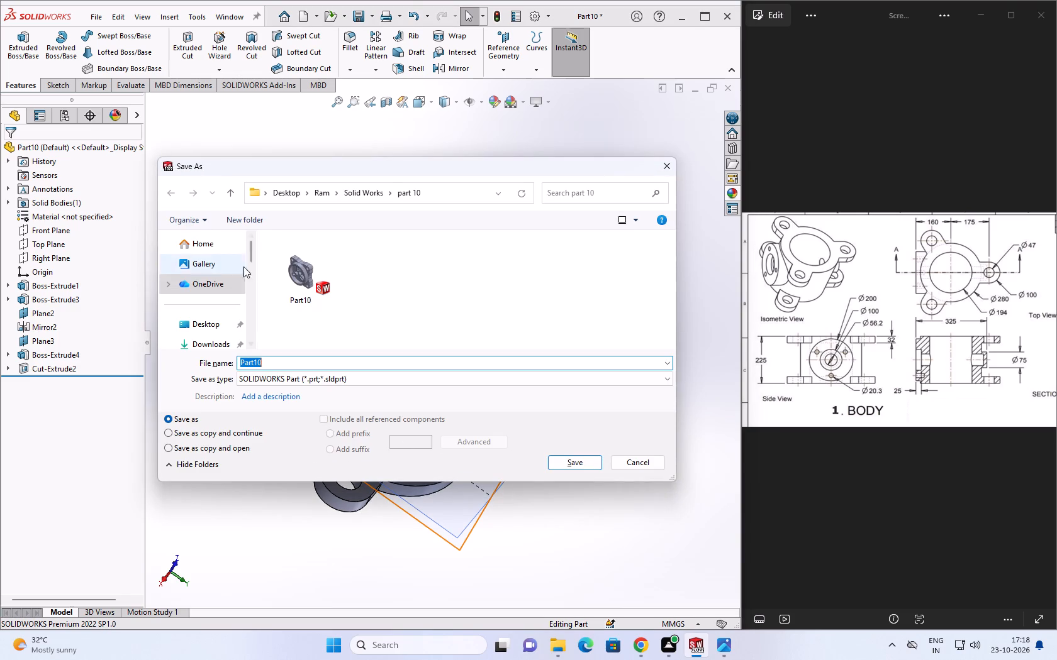
pyautogui.click(377, 192)
pyautogui.scroll(-5, 319, 321)
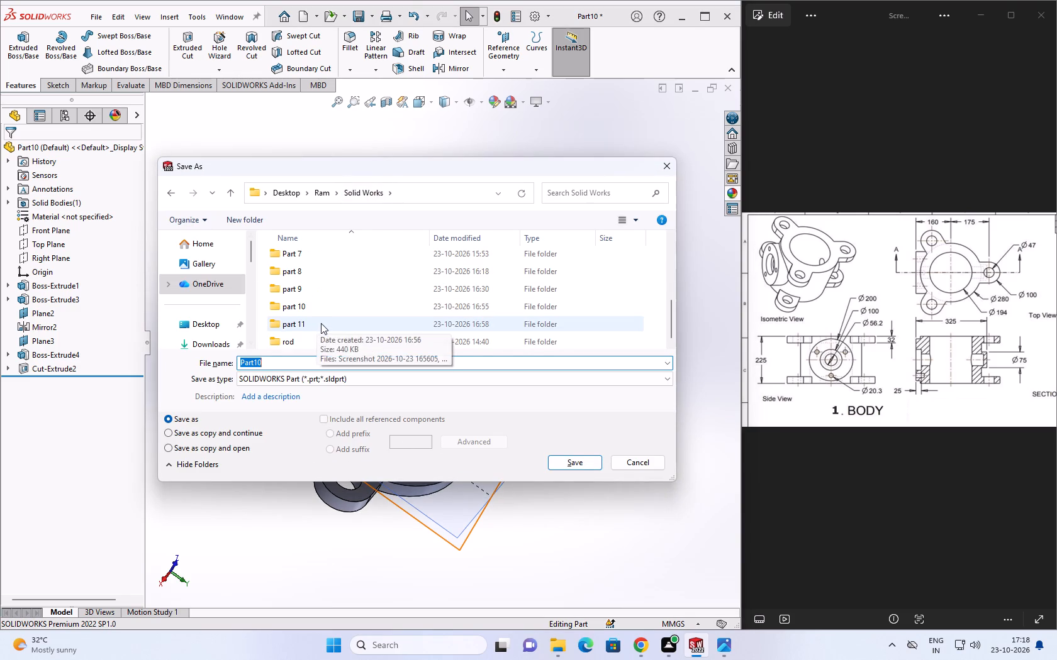
pyautogui.doubleClick(321, 323)
pyautogui.tripleClick(310, 361)
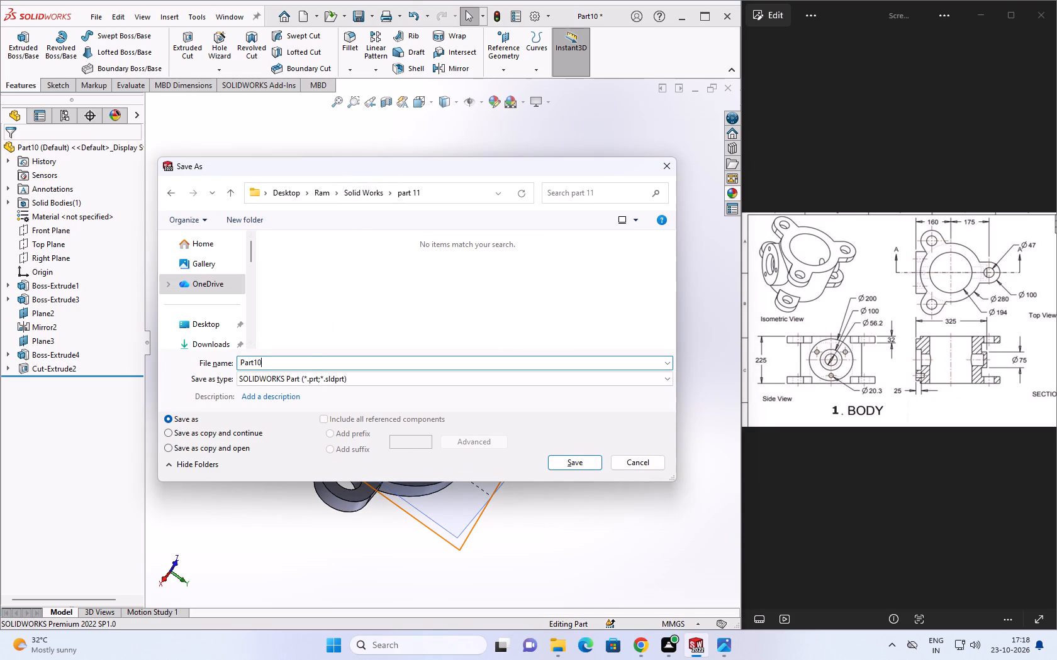
pyautogui.press('BackSpace')
pyautogui.press('1')
pyautogui.click(579, 463)
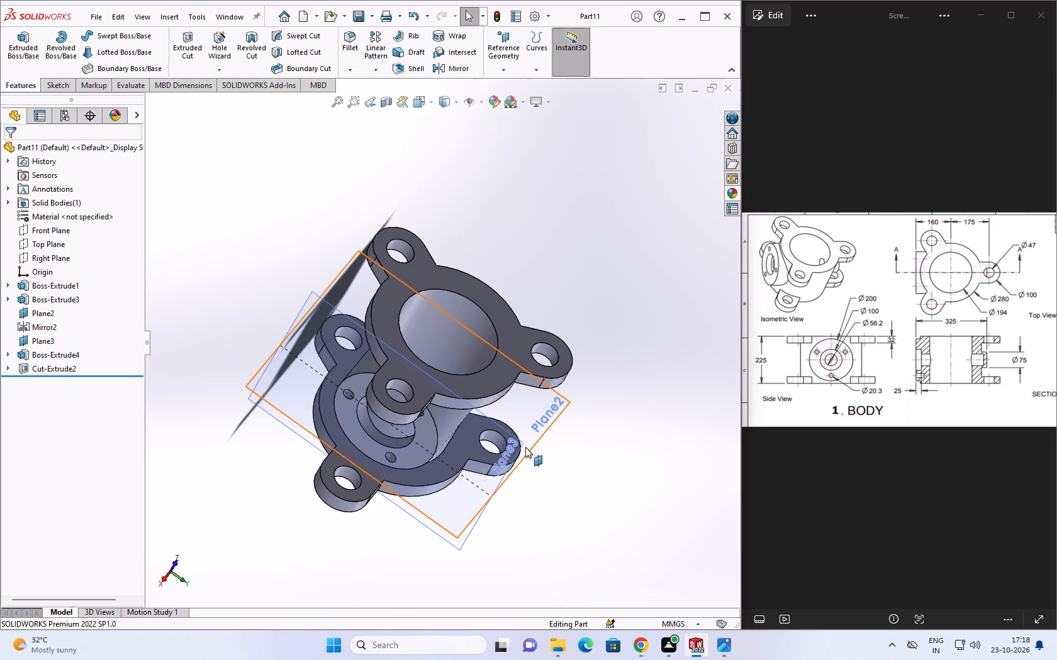
# Print the current screen image with Microsoft Print to PDF, saving it as part 11 in the part 11 folder inside Solid Works.
pyautogui.hotkey('ctrl', 'p')
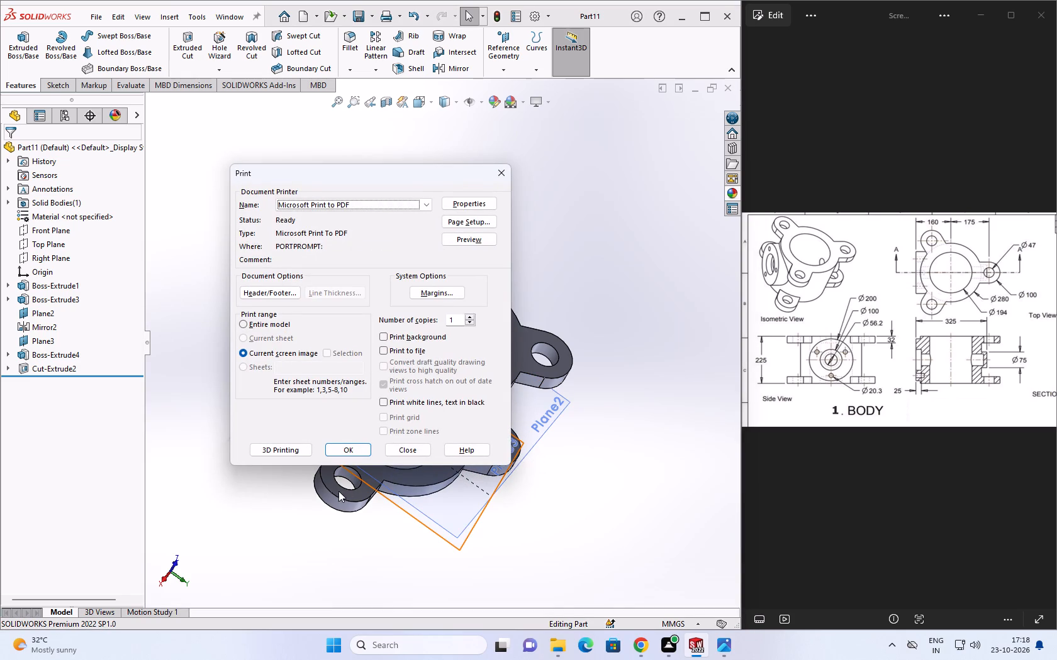
pyautogui.click(352, 447)
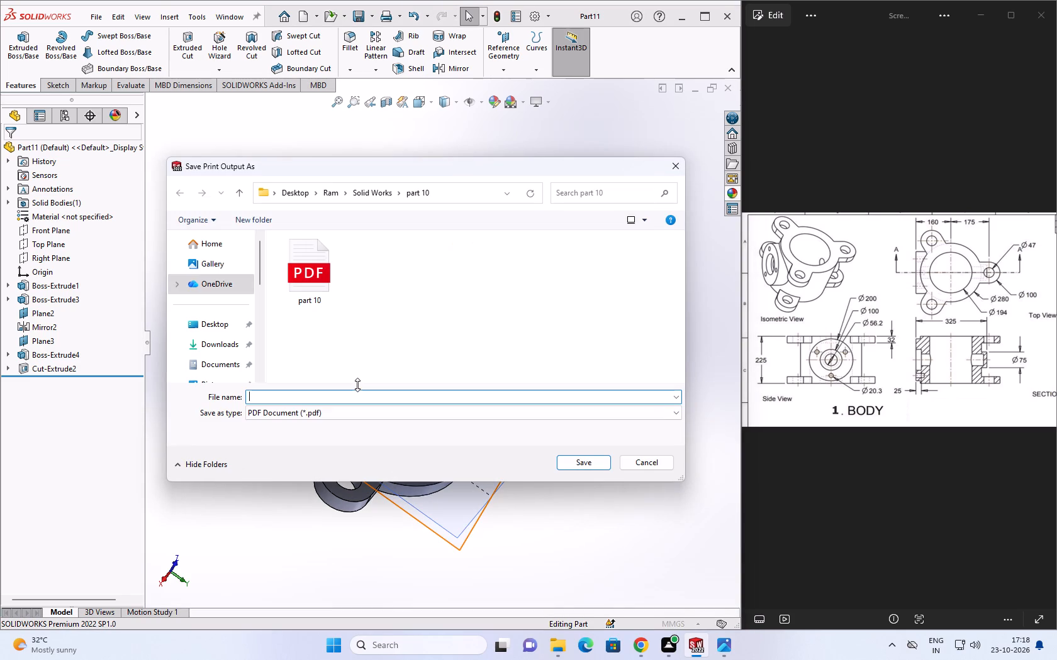
pyautogui.click(381, 195)
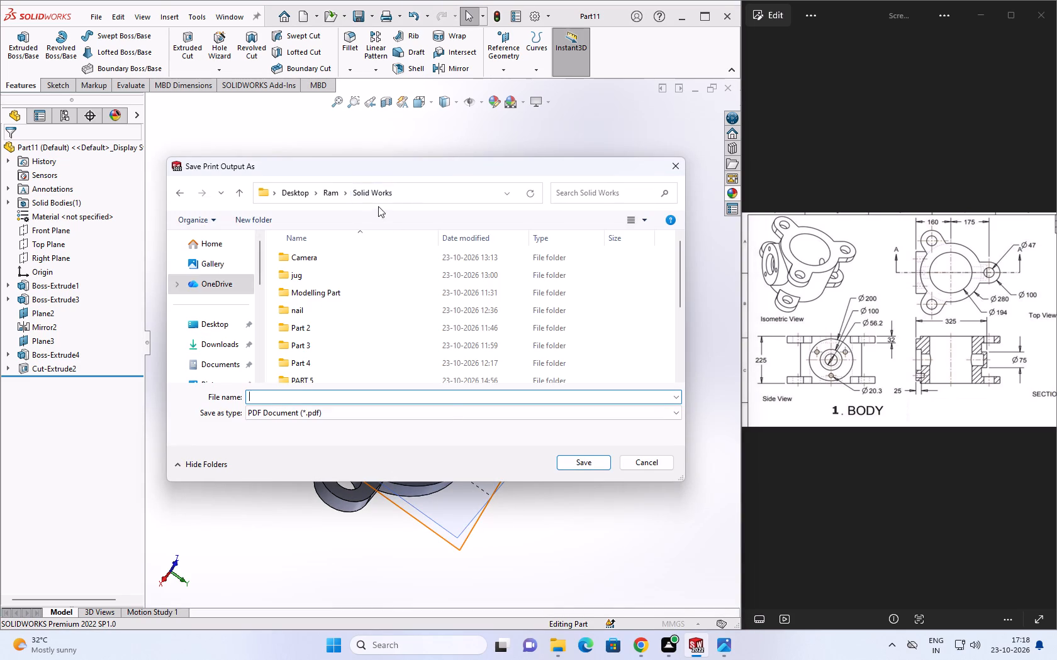
pyautogui.scroll(-6, 342, 334)
pyautogui.doubleClick(330, 358)
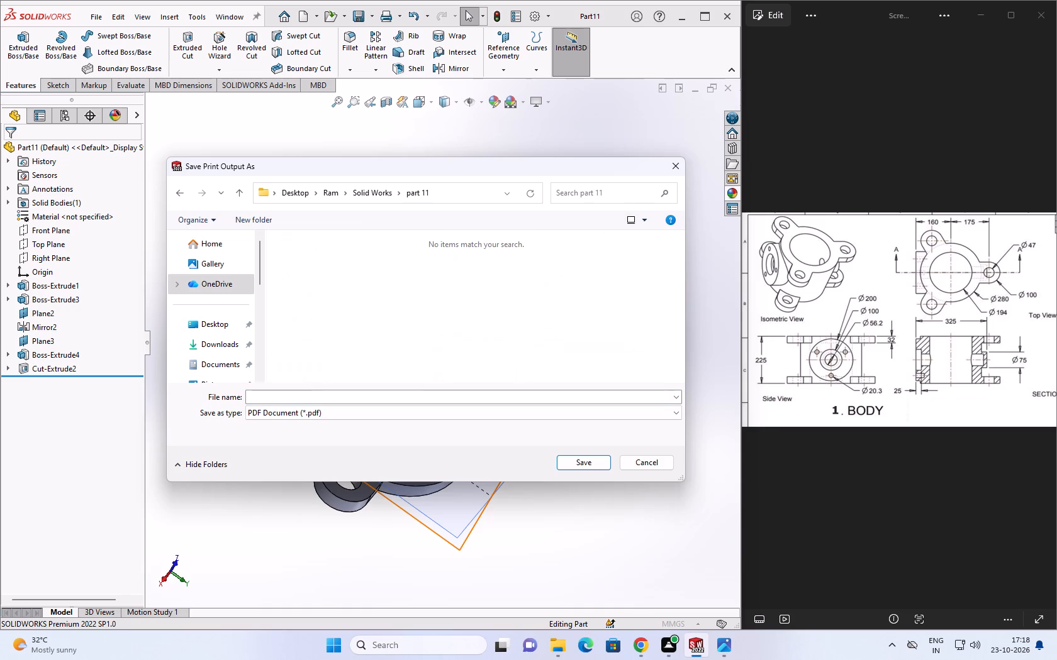
pyautogui.click(310, 402)
pyautogui.press('p')
pyautogui.press('a')
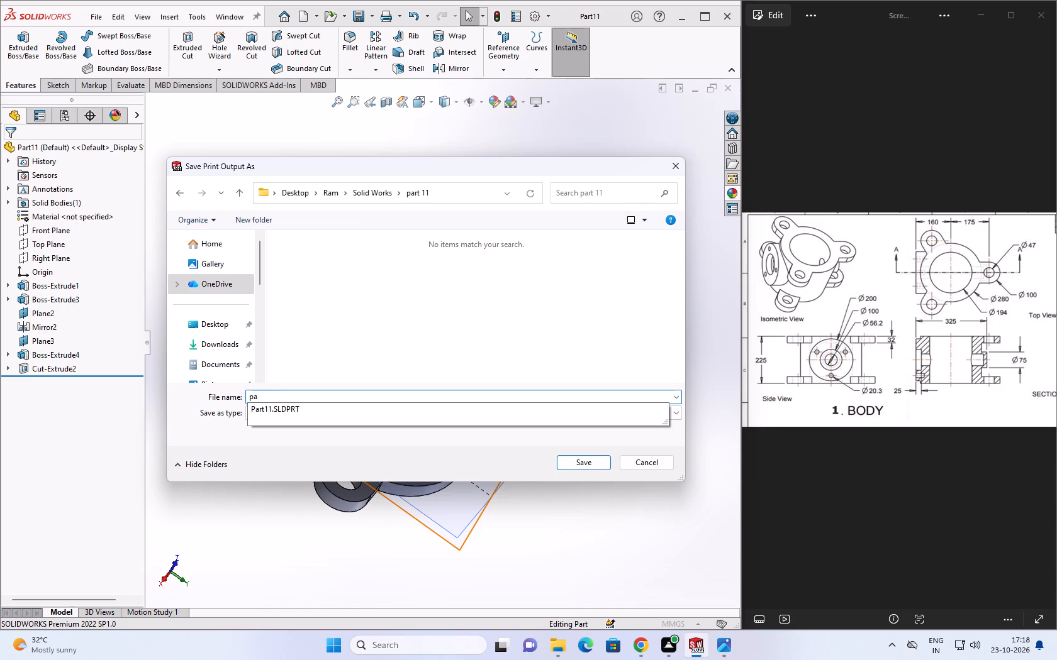
pyautogui.write('rt')
pyautogui.press('space')
pyautogui.write('11')
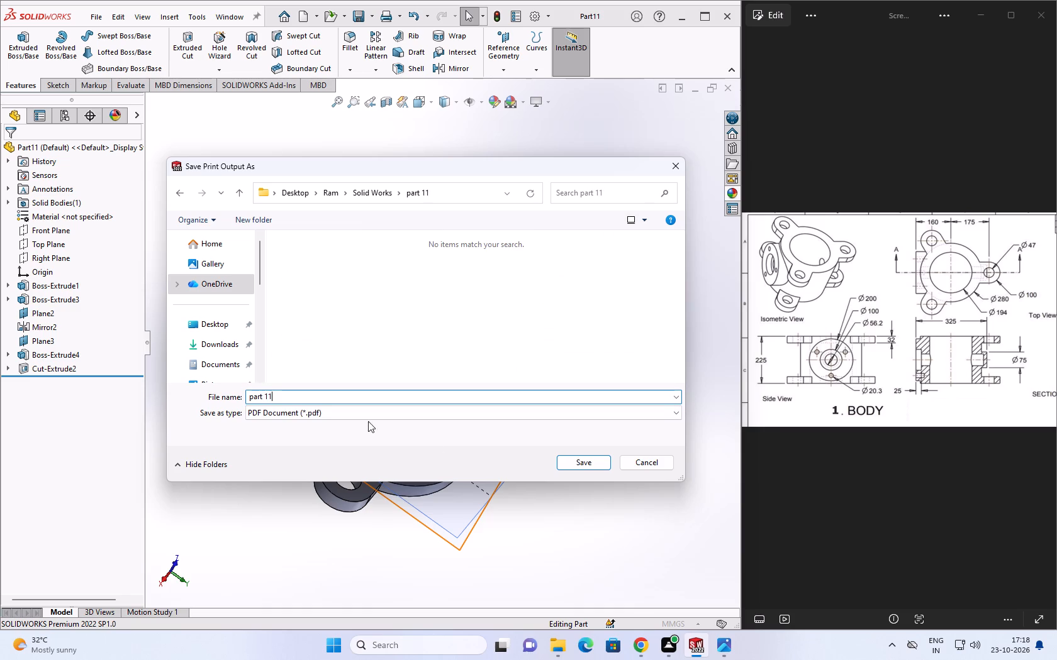
pyautogui.click(590, 462)
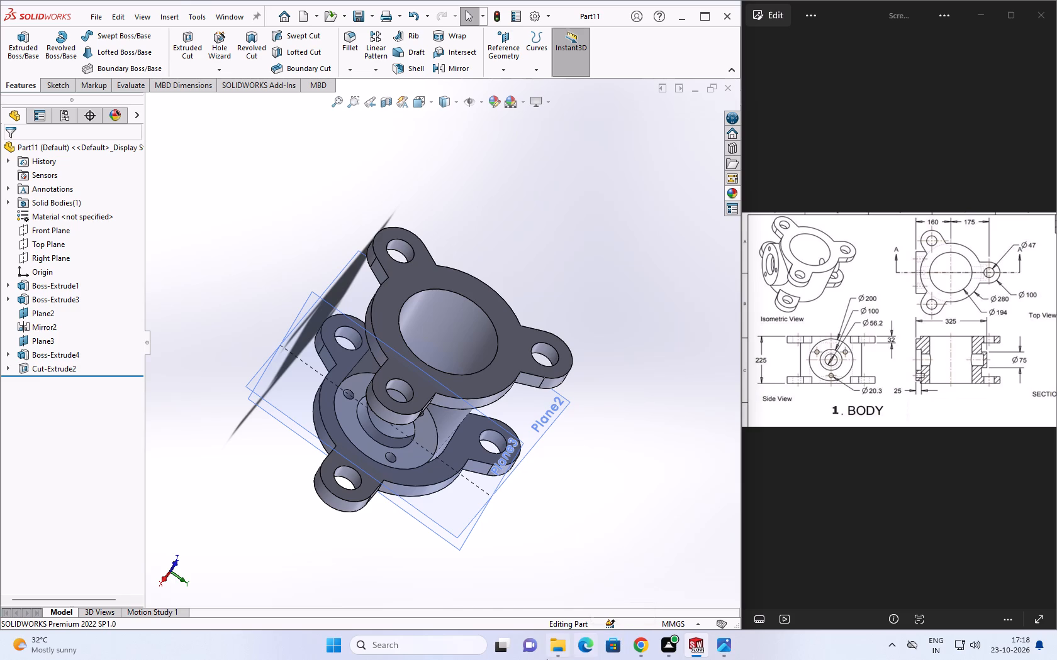
# Examine the side boss, its bolt holes and the flanges from several angles against the reference drawing.
pyautogui.click(639, 363)
pyautogui.moveTo(637, 388); pyautogui.dragTo(561, 182, button='middle')
pyautogui.scroll(-1, 603, 392)
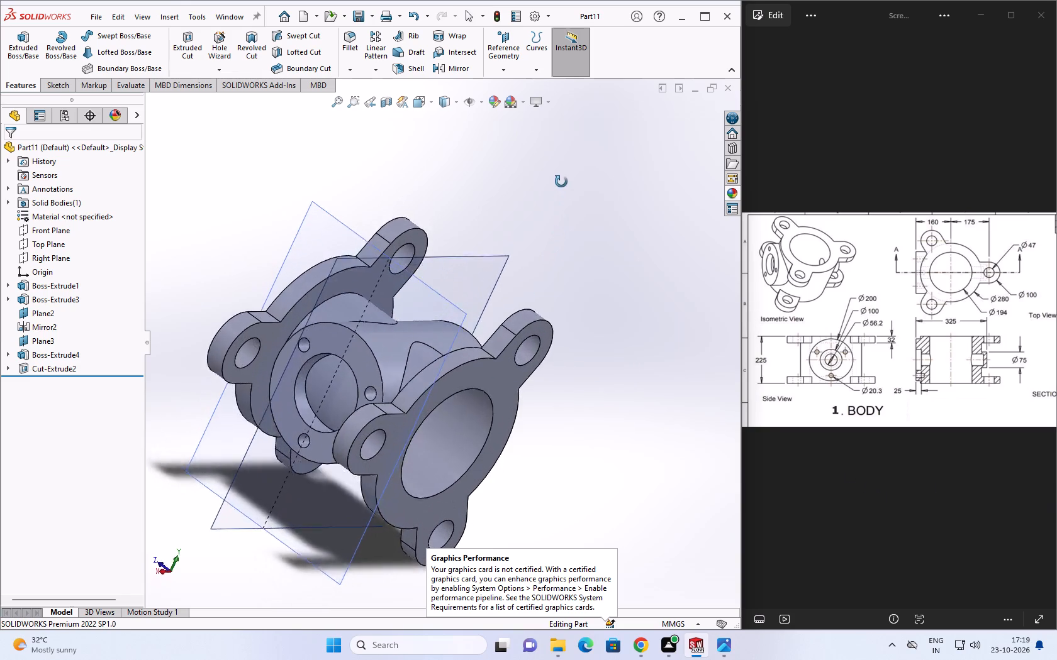
pyautogui.moveTo(561, 182); pyautogui.dragTo(650, 8, button='middle')
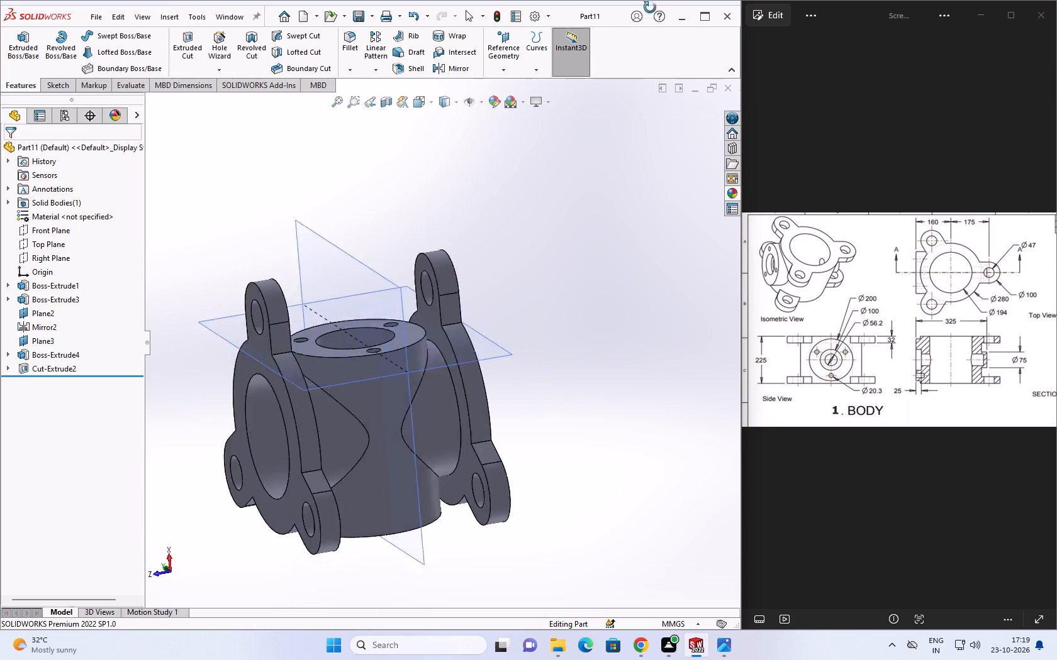
pyautogui.moveTo(650, 8); pyautogui.dragTo(628, 223, button='middle')
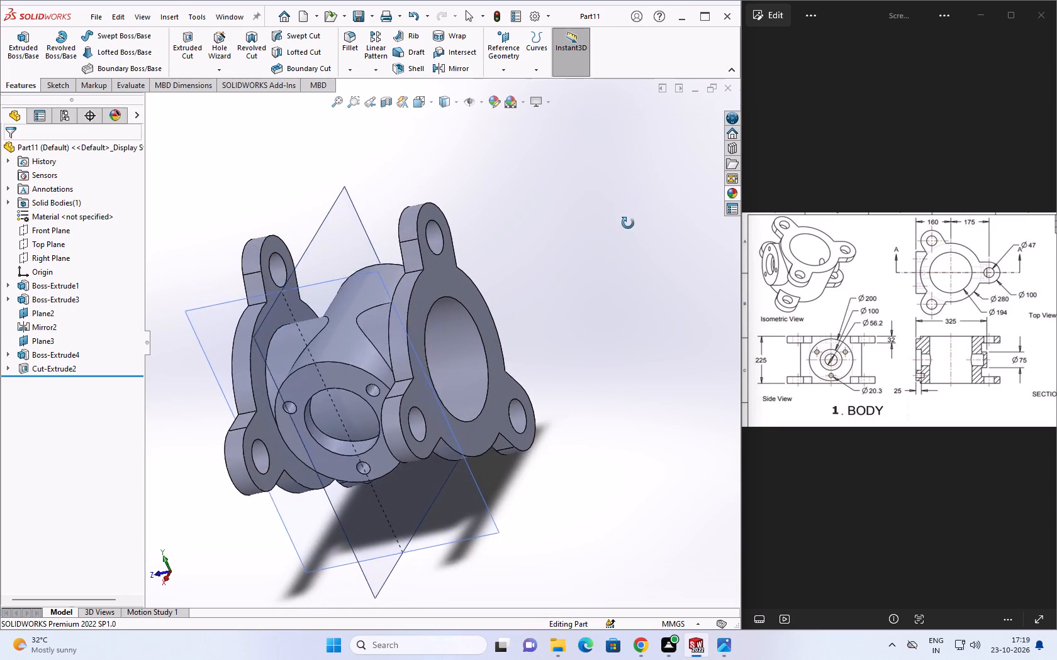
pyautogui.moveTo(628, 223); pyautogui.dragTo(647, 124, button='middle')
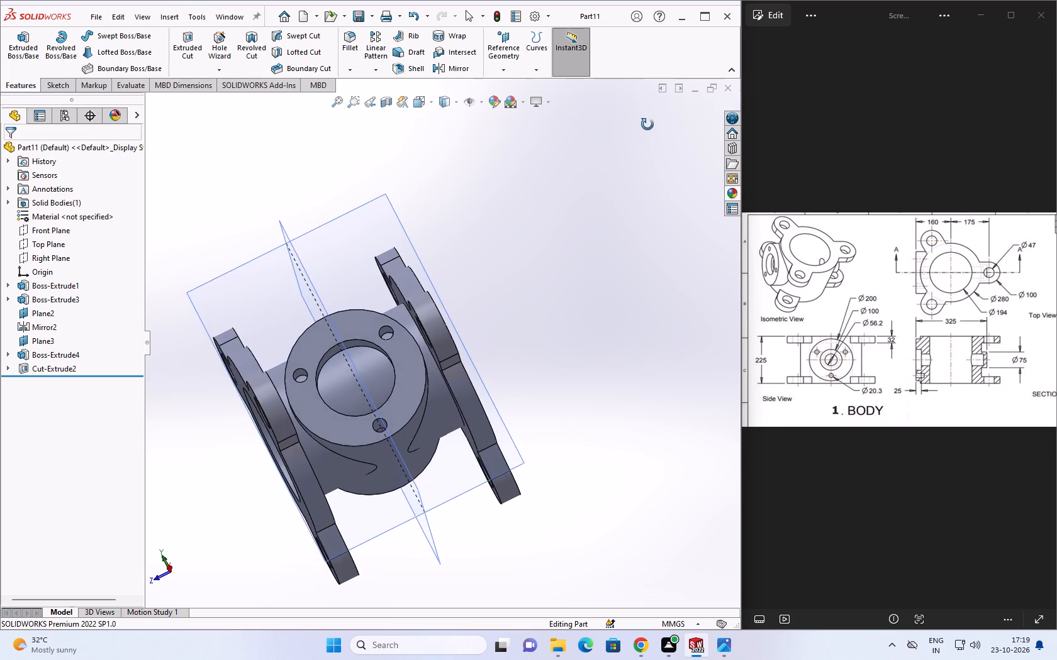
pyautogui.moveTo(647, 124); pyautogui.dragTo(656, 177, button='middle')
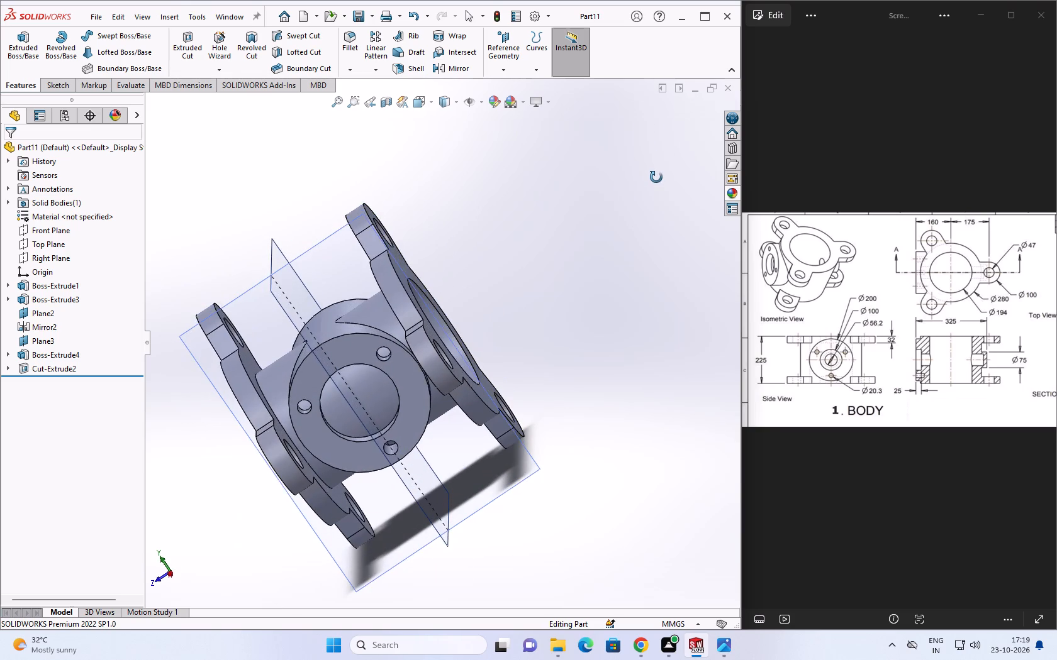
pyautogui.moveTo(656, 177); pyautogui.dragTo(649, 140, button='middle')
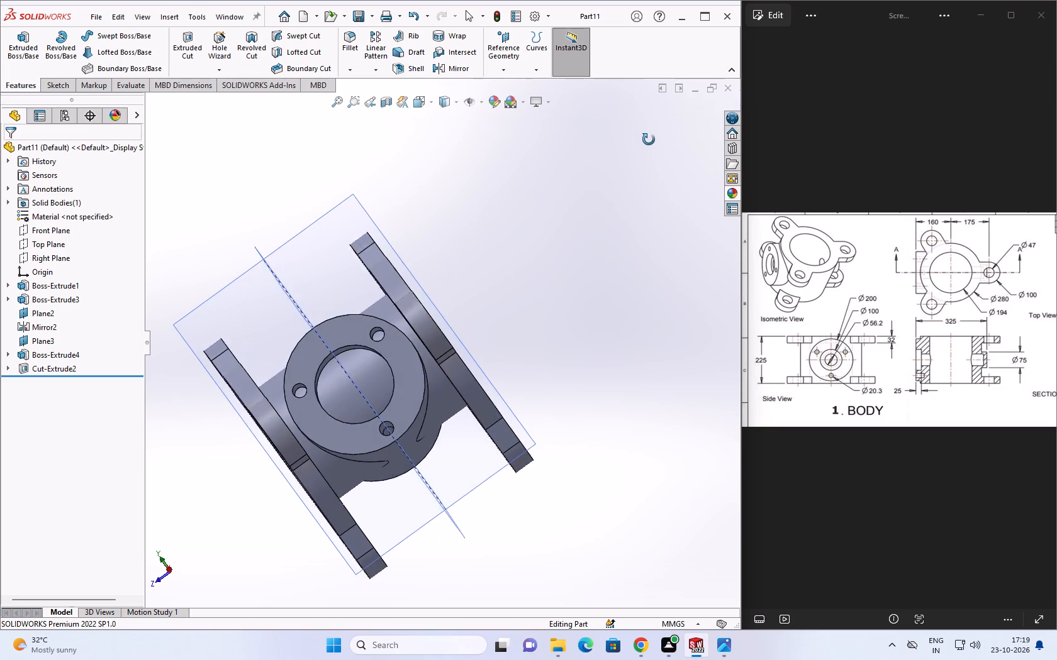
pyautogui.moveTo(649, 140); pyautogui.dragTo(642, 127, button='middle')
# Edit the side boss sketch and set the outer circle's radius to 90 mm.
pyautogui.click(54, 349)
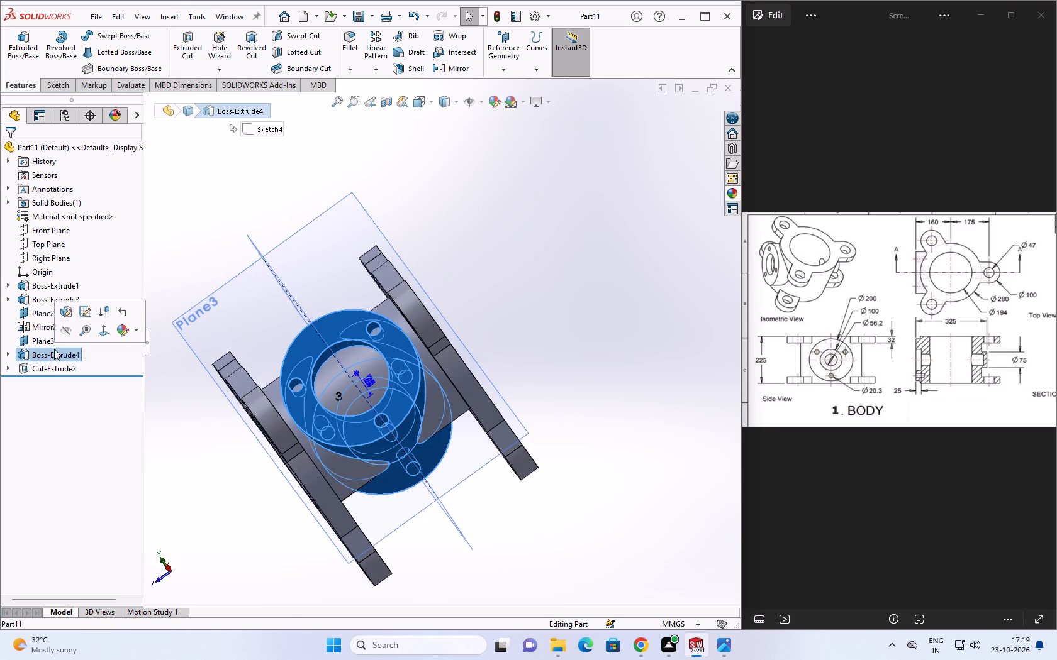
pyautogui.click(91, 311)
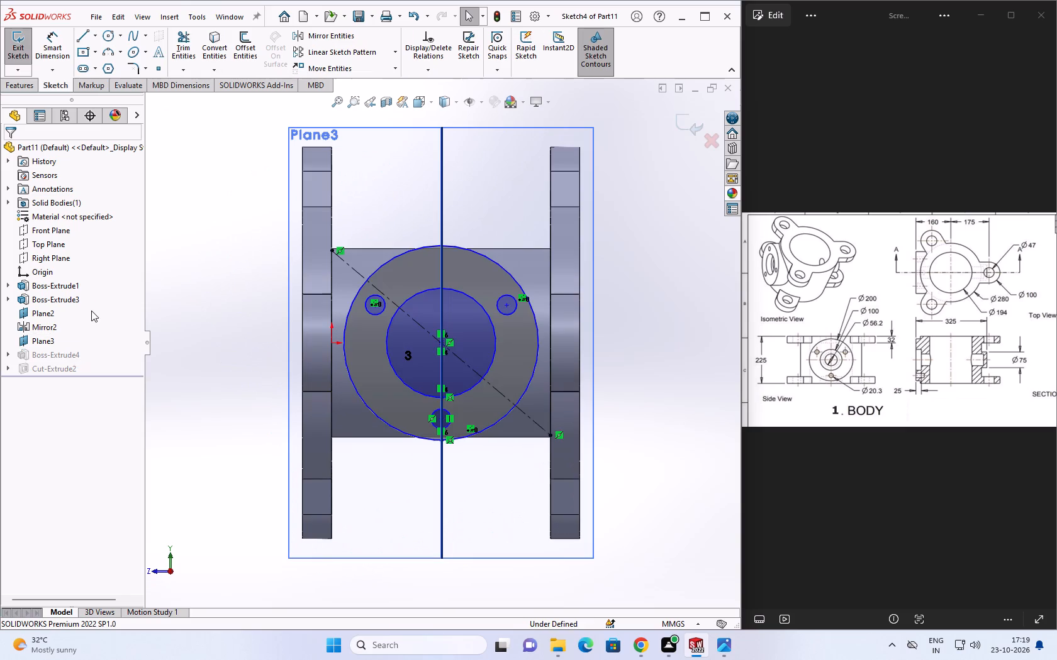
pyautogui.click(352, 301)
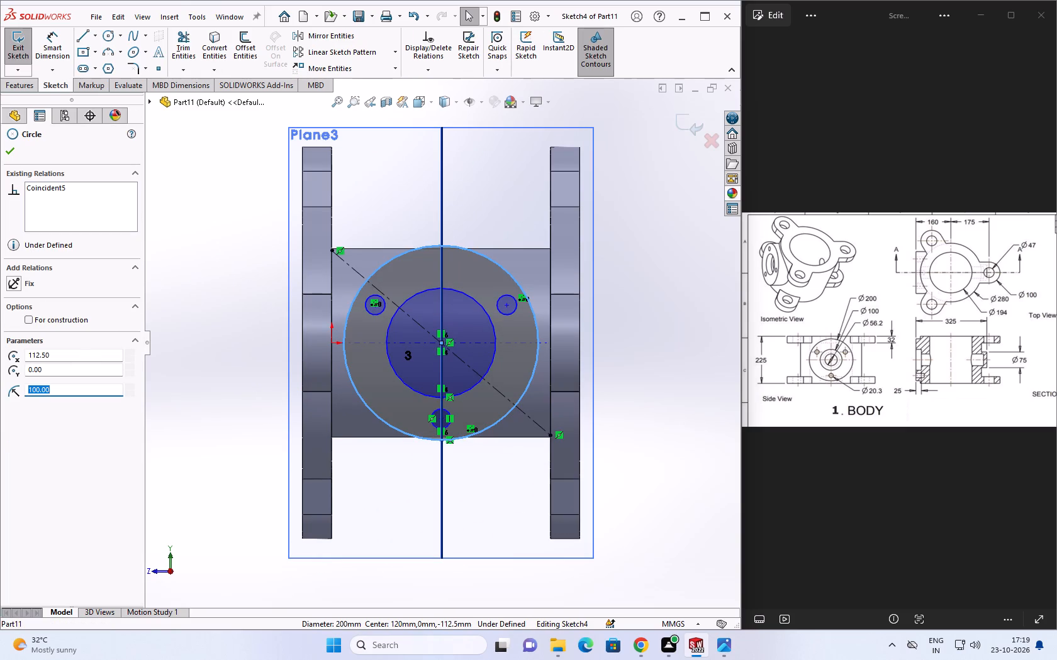
pyautogui.write('80')
pyautogui.press('Return')
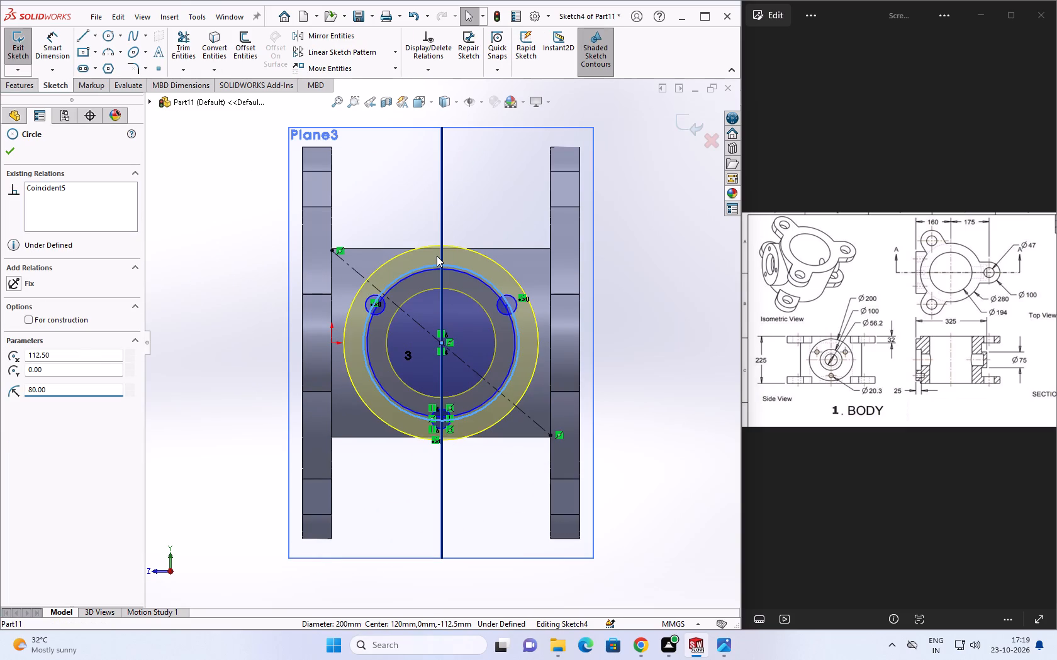
pyautogui.doubleClick(100, 390)
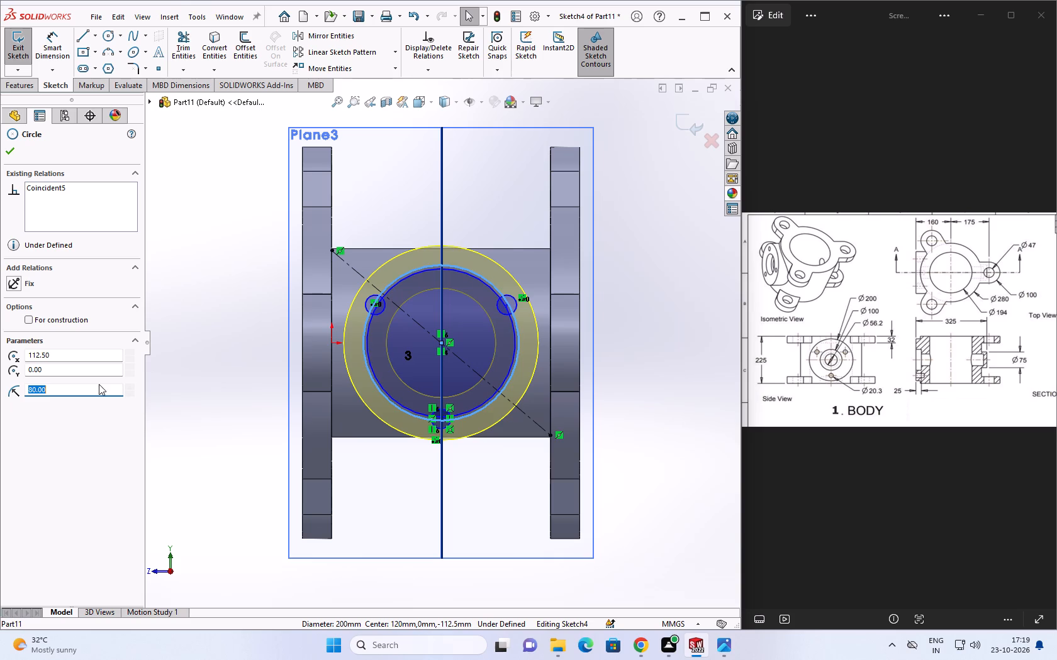
pyautogui.write('90')
pyautogui.press('Return')
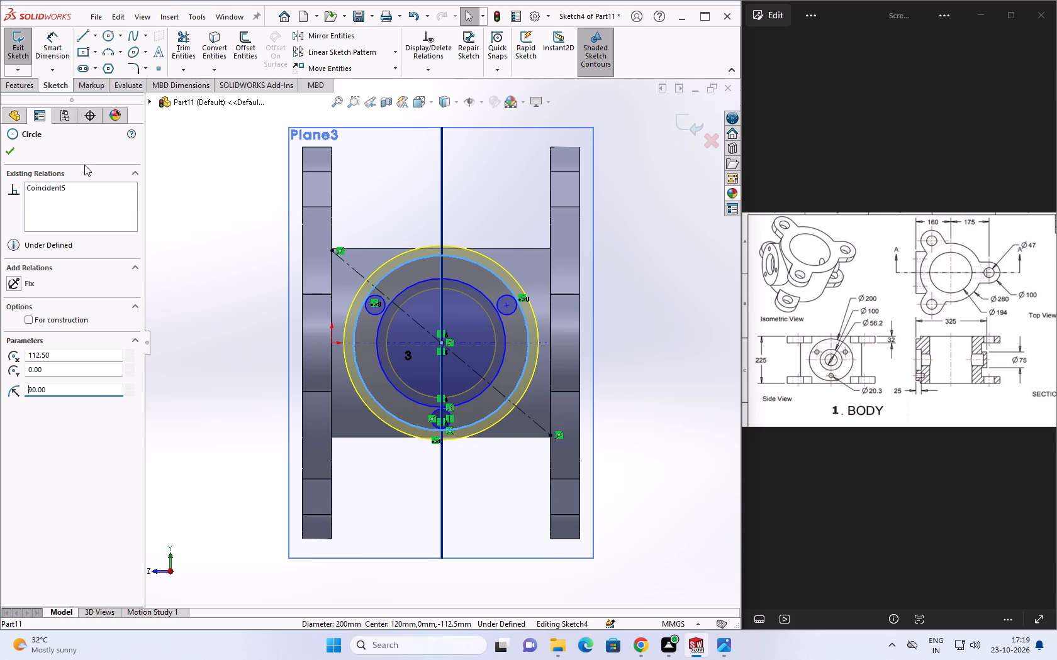
pyautogui.click(9, 155)
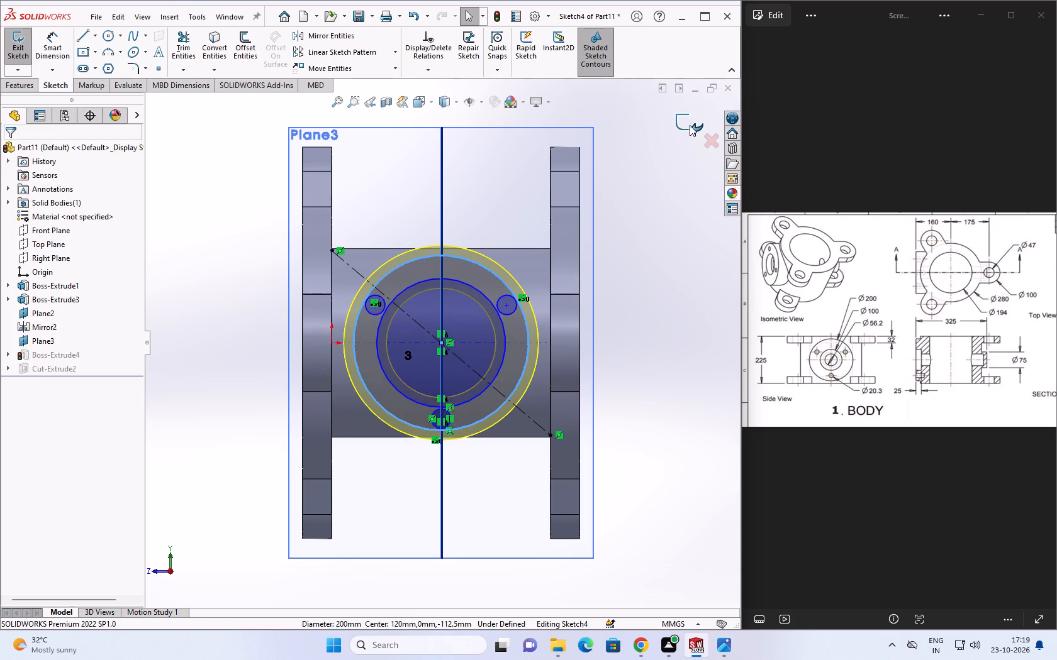
pyautogui.click(690, 123)
# Redefine the side boss extrusion as Blind with a depth of 250 mm, so it extends beyond the opposite side of the cylinder.
pyautogui.moveTo(682, 285); pyautogui.dragTo(663, 289, button='middle')
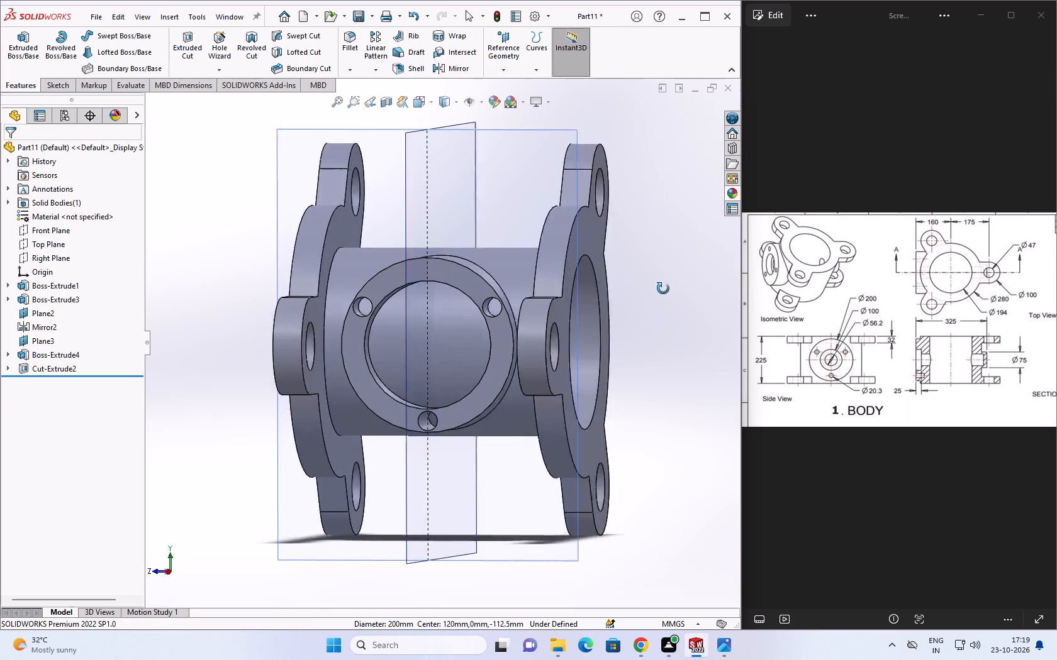
pyautogui.moveTo(663, 289); pyautogui.dragTo(590, 165, button='middle')
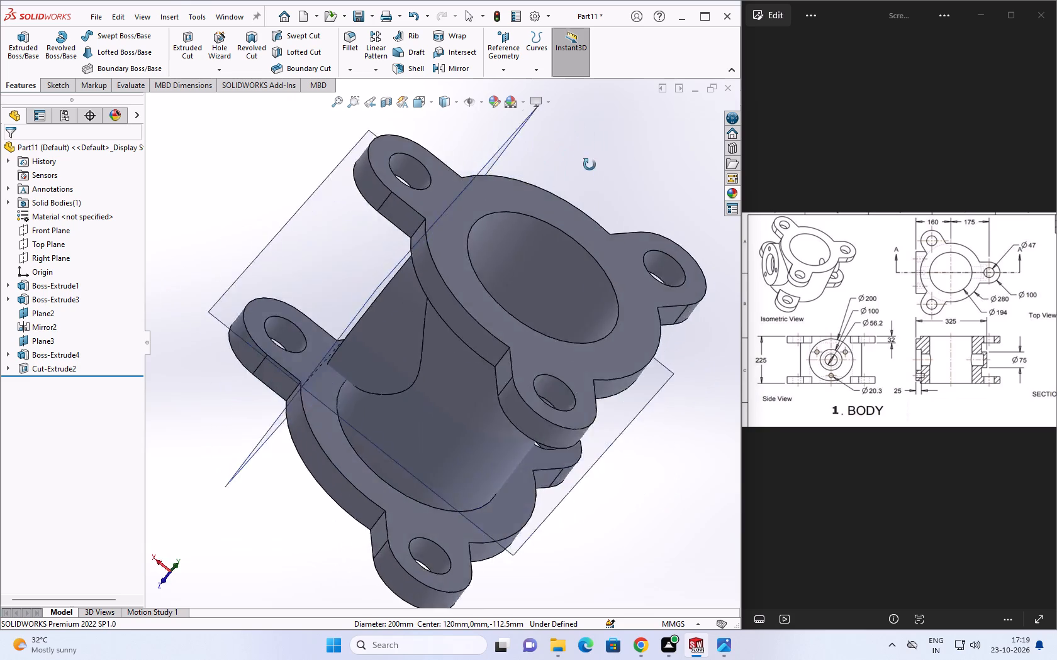
pyautogui.moveTo(590, 165); pyautogui.dragTo(669, 300, button='middle')
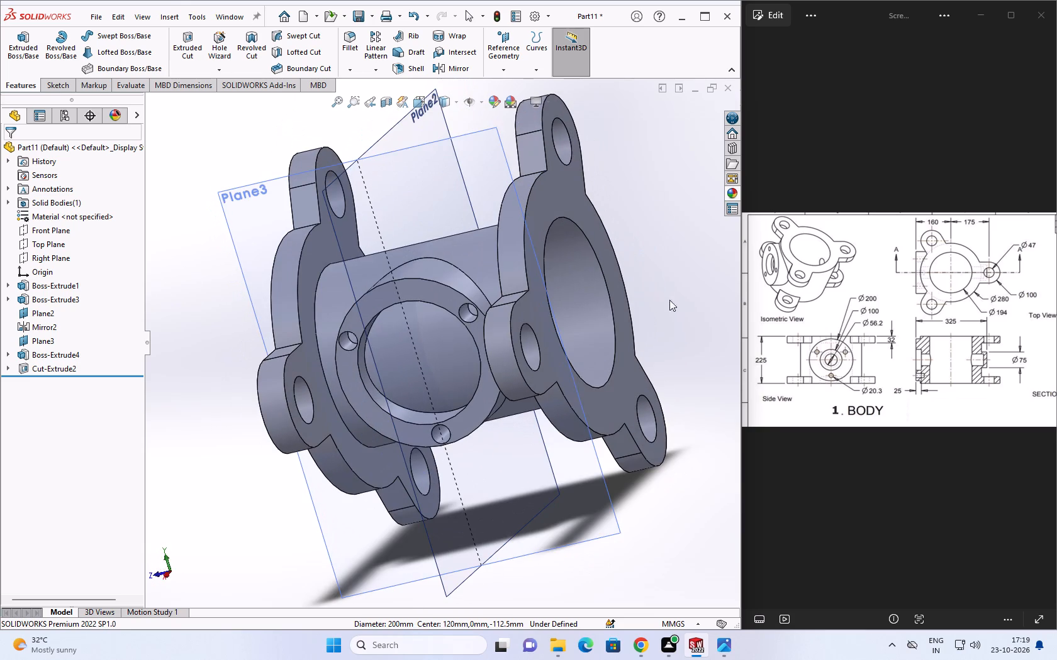
pyautogui.click(41, 358)
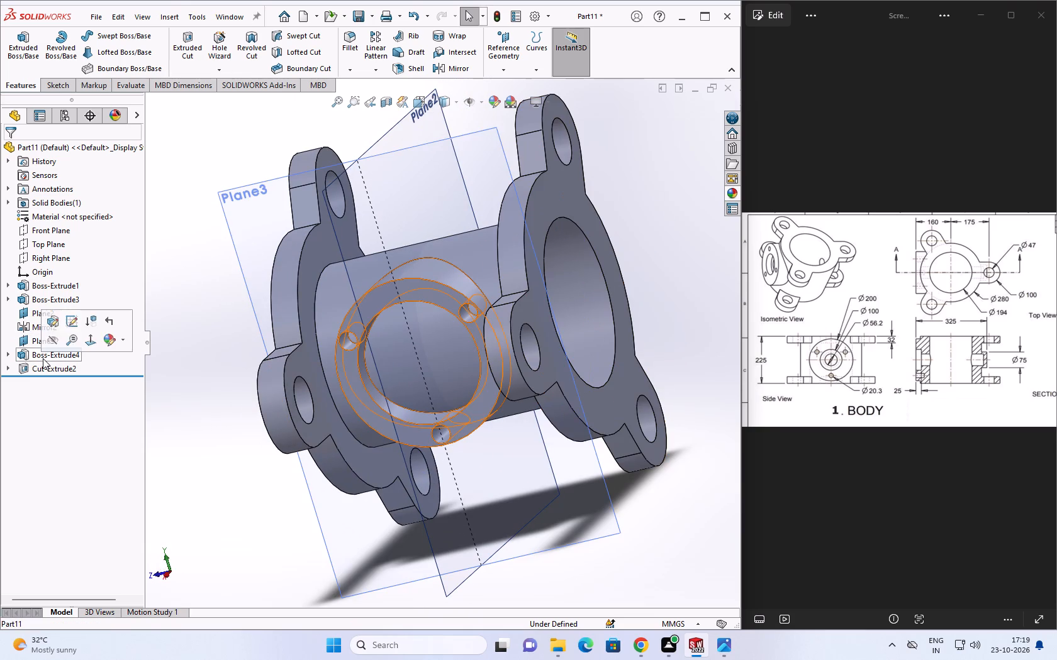
pyautogui.moveTo(450, 261); pyautogui.dragTo(349, 282, button='middle')
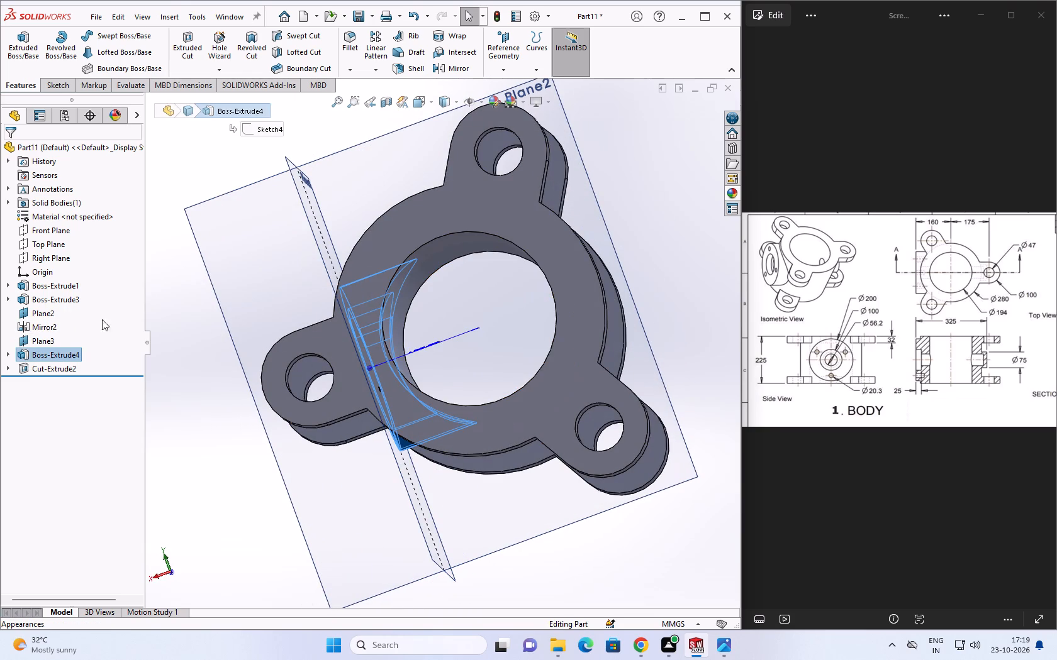
pyautogui.click(26, 359)
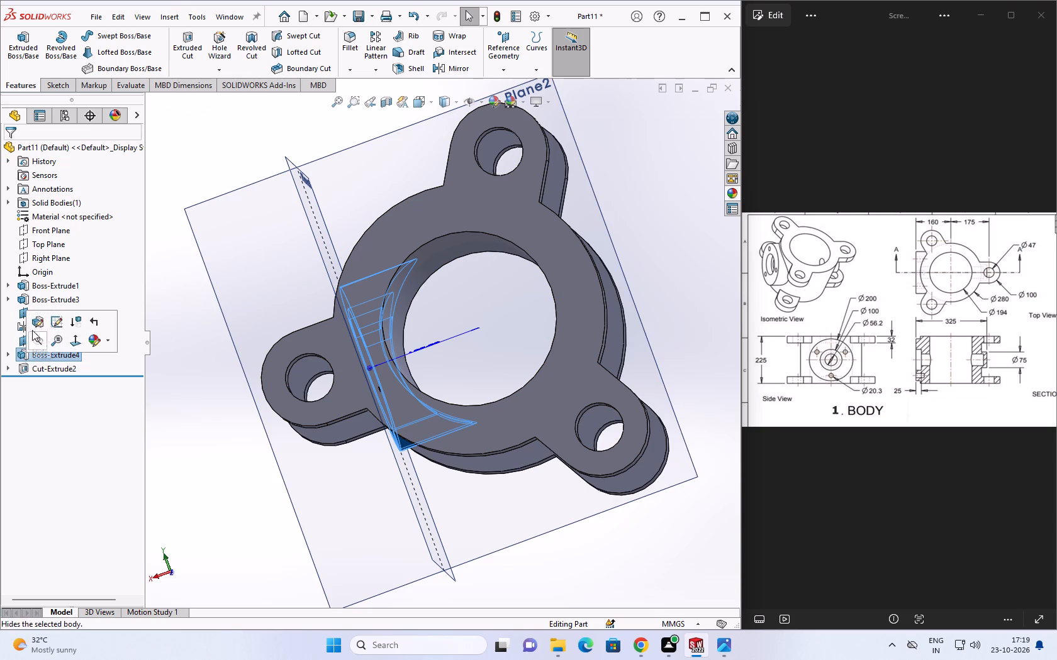
pyautogui.click(37, 322)
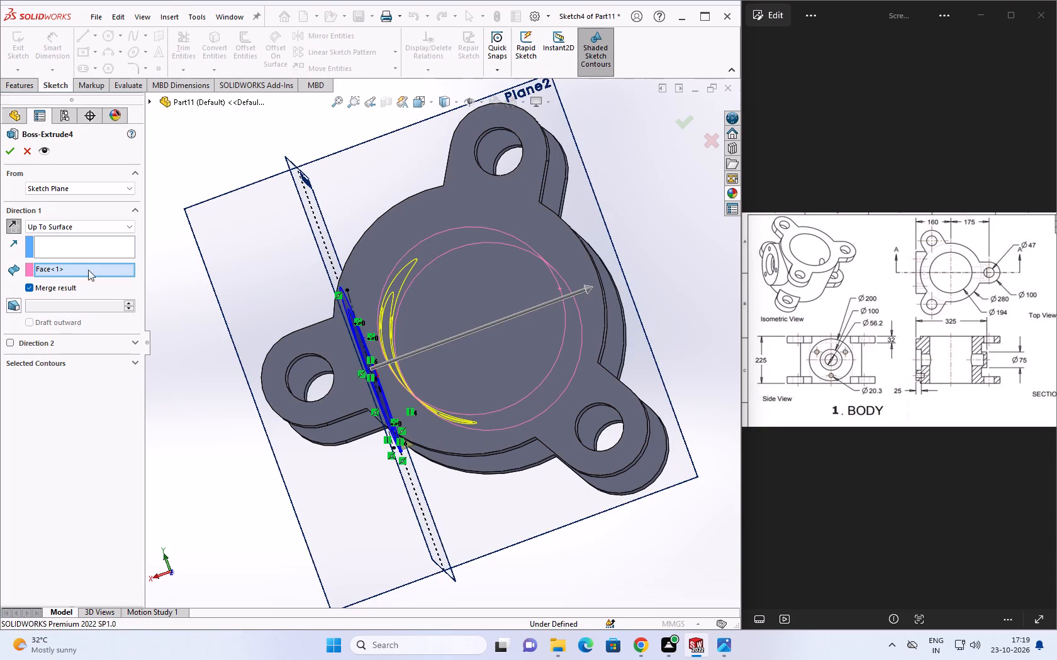
pyautogui.moveTo(588, 287); pyautogui.dragTo(661, 269)
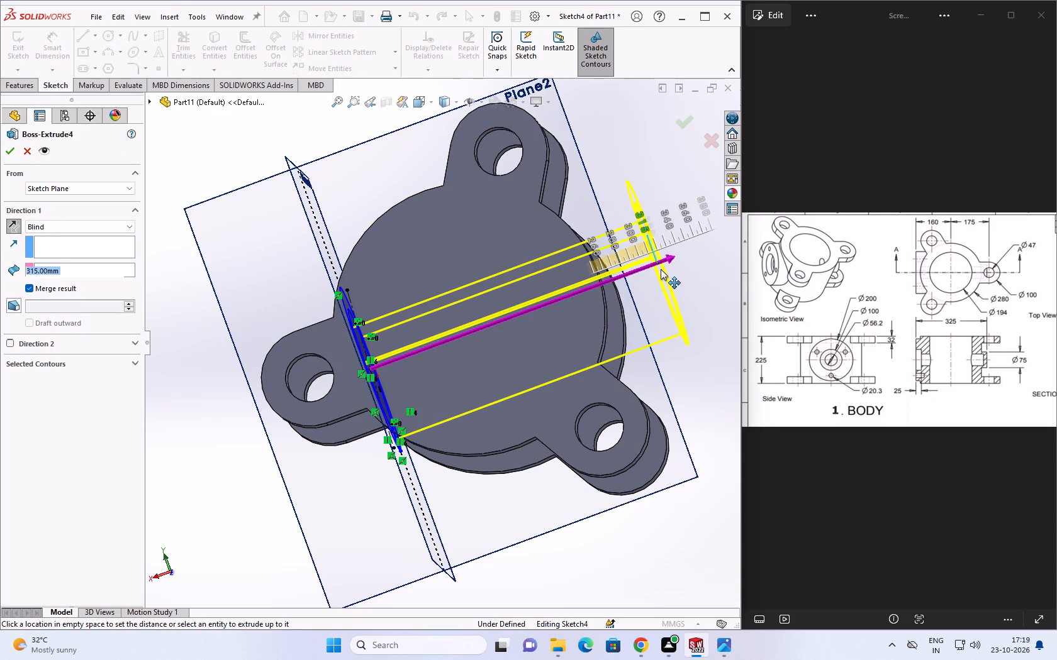
pyautogui.moveTo(661, 269); pyautogui.dragTo(660, 269)
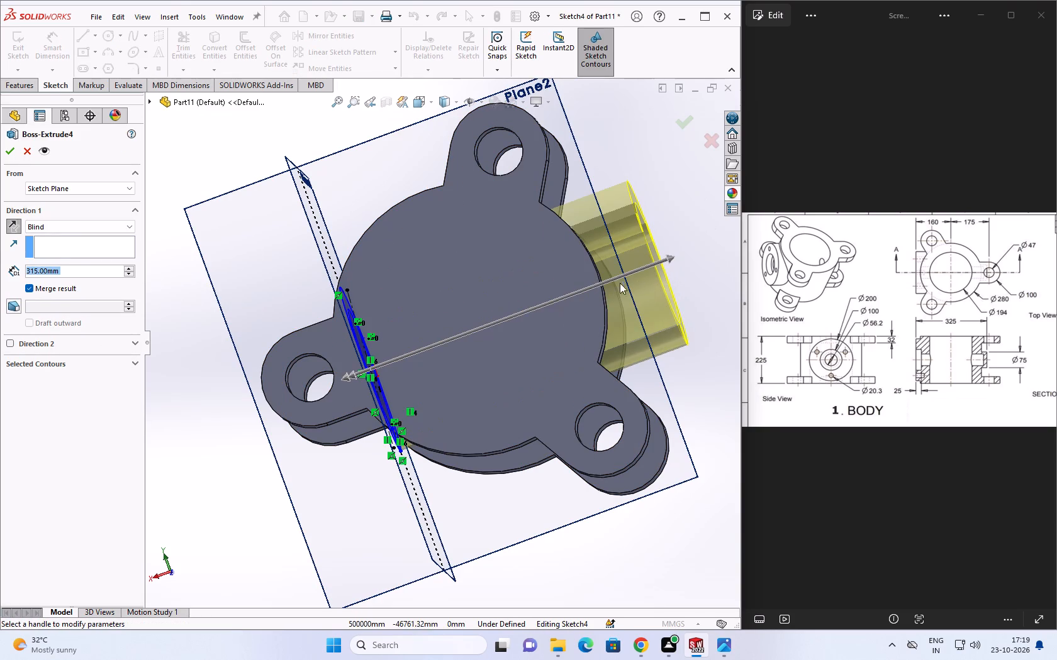
pyautogui.write('225')
pyautogui.press('Return')
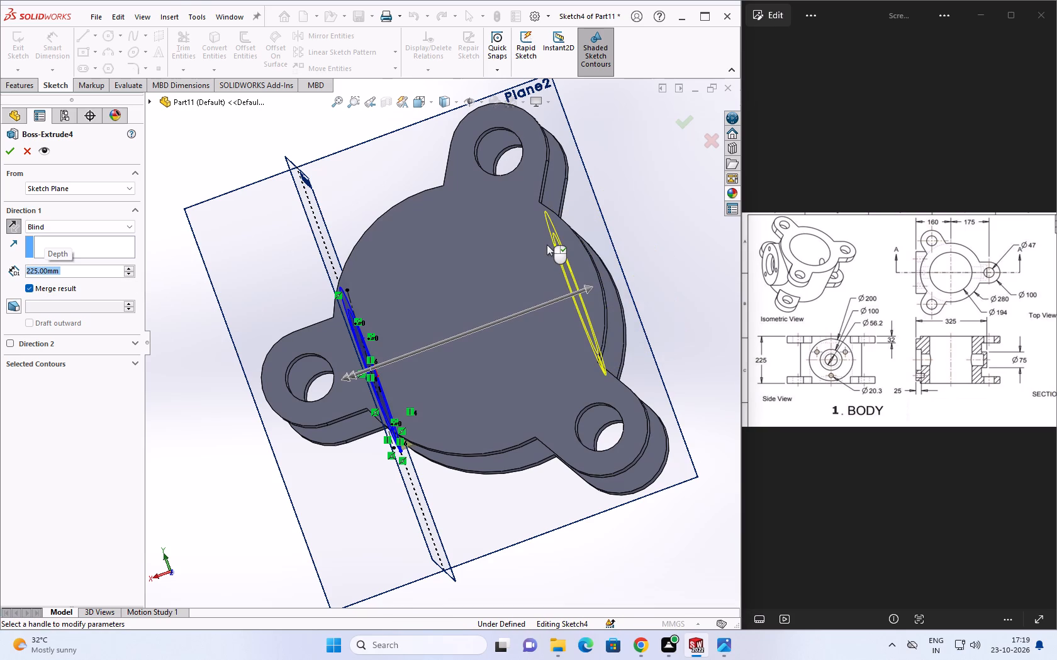
pyautogui.write('250')
pyautogui.press('Return')
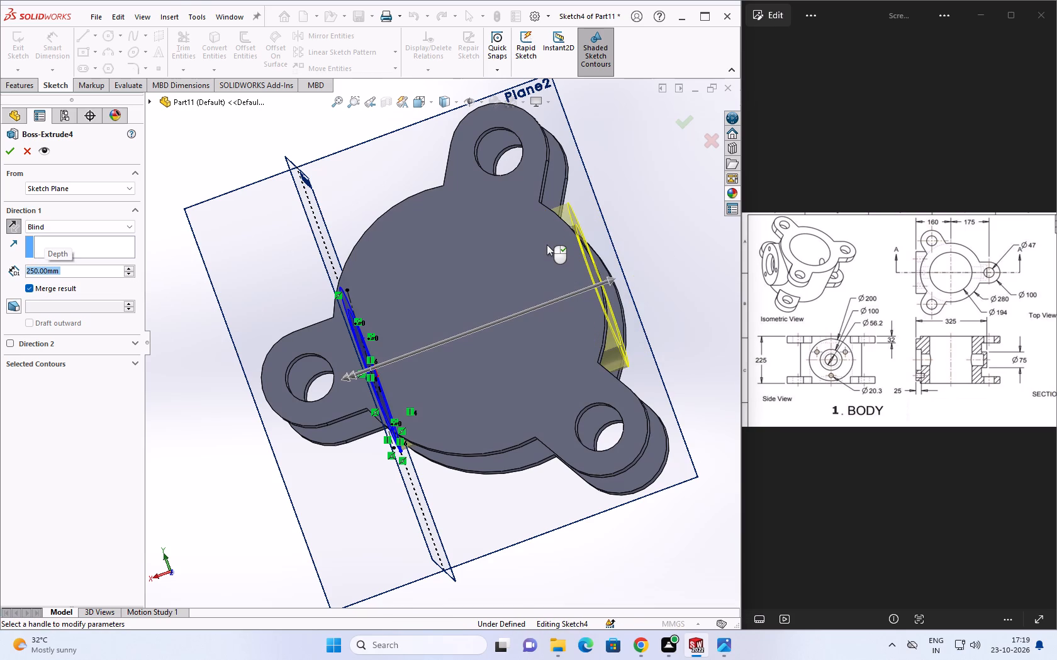
pyautogui.moveTo(766, 251); pyautogui.dragTo(664, 270, button='middle')
pyautogui.scroll(1, 664, 269)
pyautogui.moveTo(669, 262); pyautogui.dragTo(664, 263, button='middle')
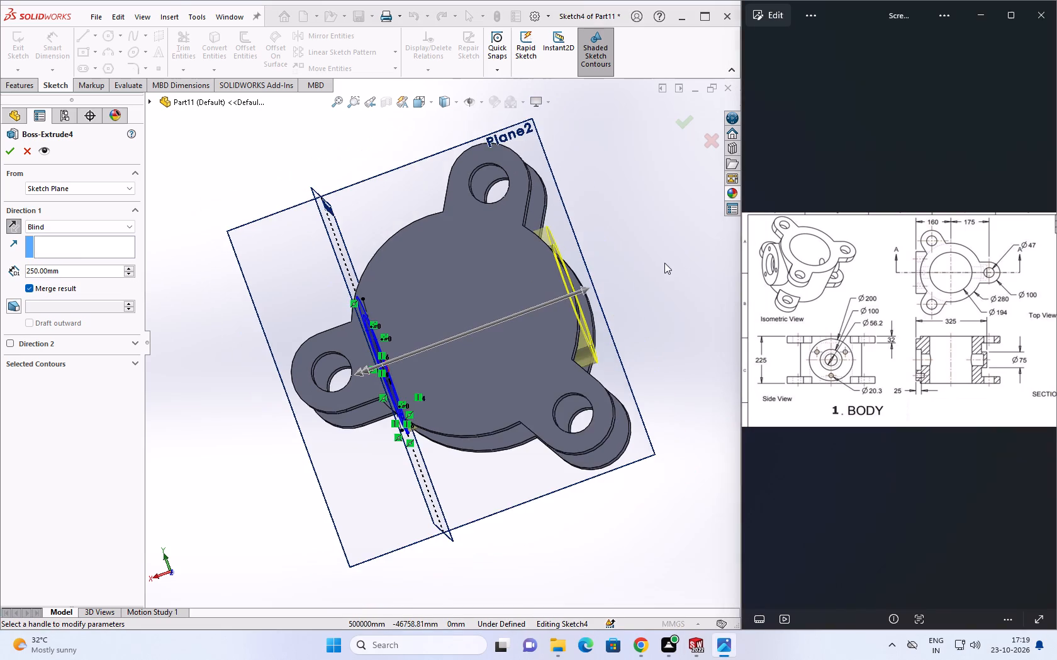
pyautogui.moveTo(664, 263); pyautogui.dragTo(598, 483, button='middle')
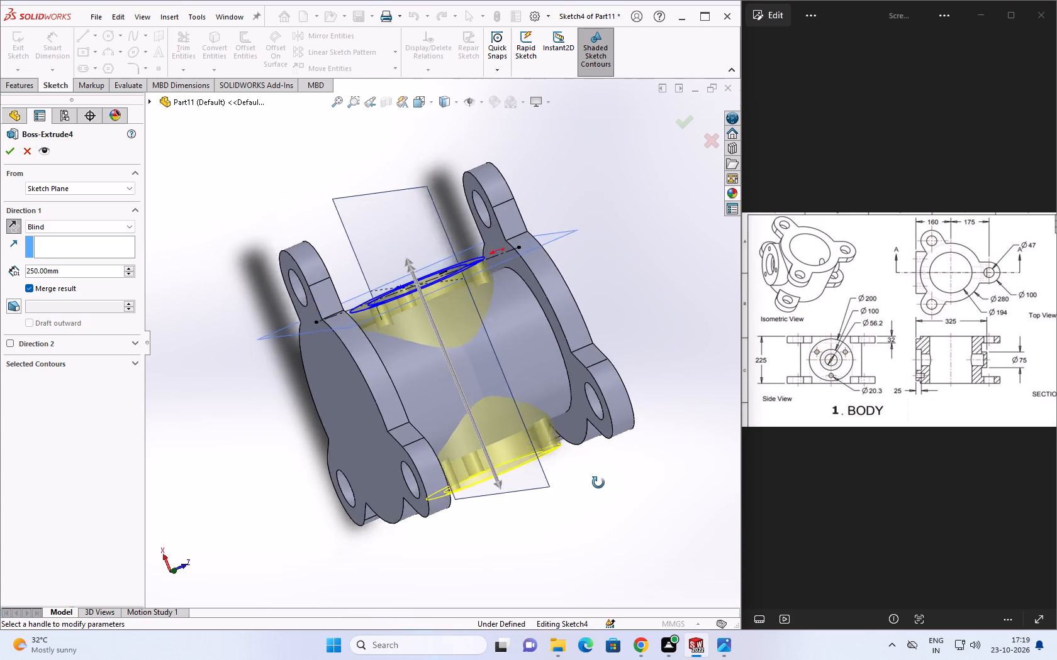
pyautogui.moveTo(598, 483); pyautogui.dragTo(568, 382, button='middle')
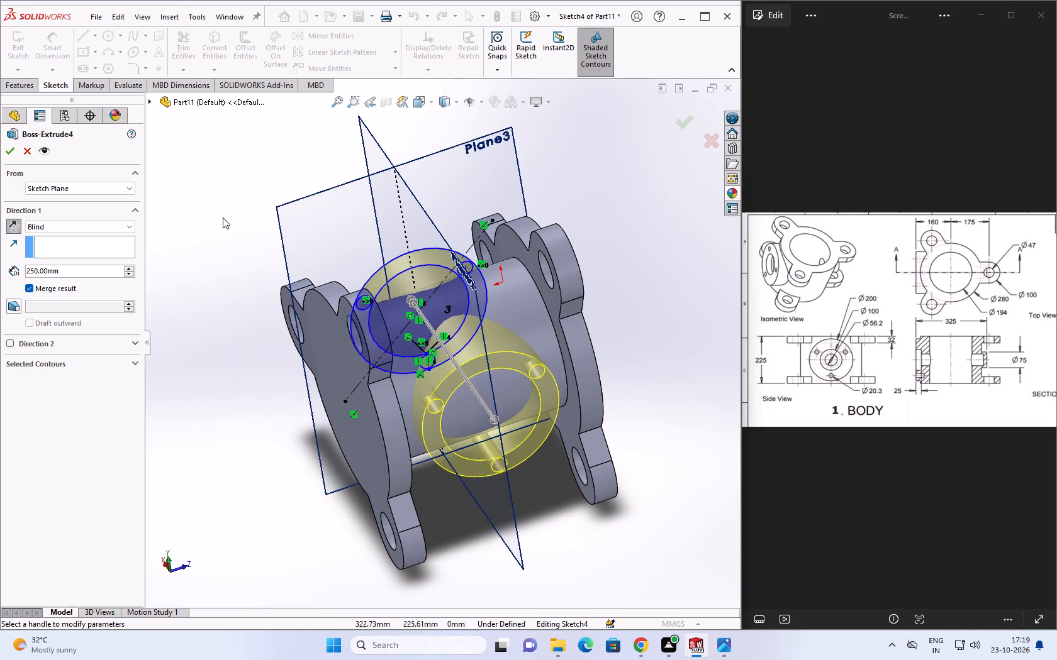
pyautogui.click(12, 151)
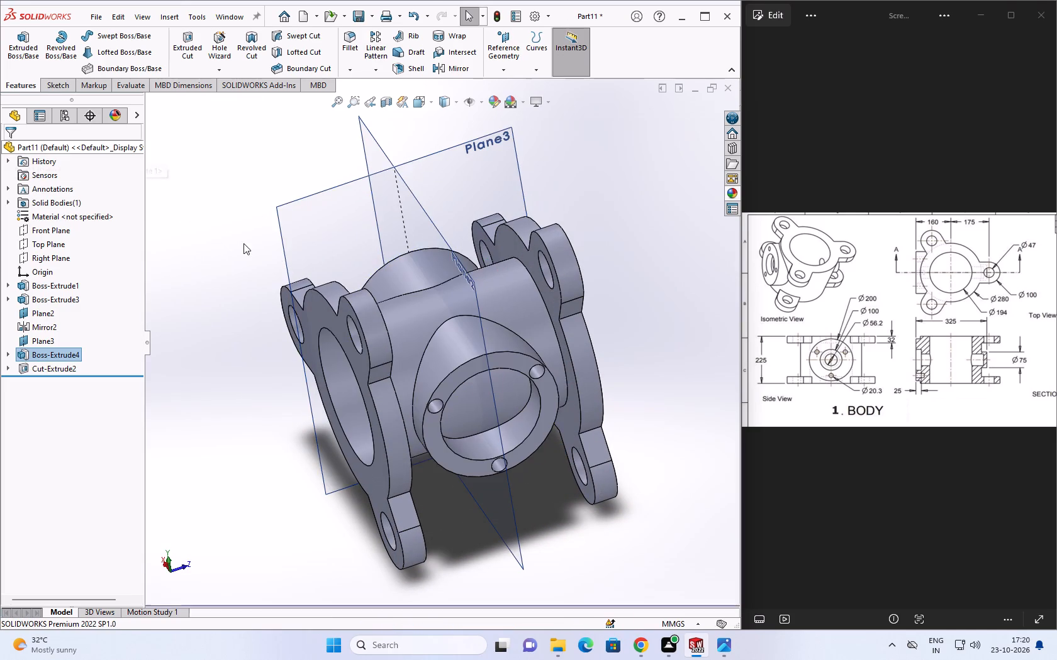
# Examine the side boss and bore from several angles and compare them with the alternate reference drawing showing section A-A.
pyautogui.moveTo(289, 241); pyautogui.dragTo(392, 212, button='middle')
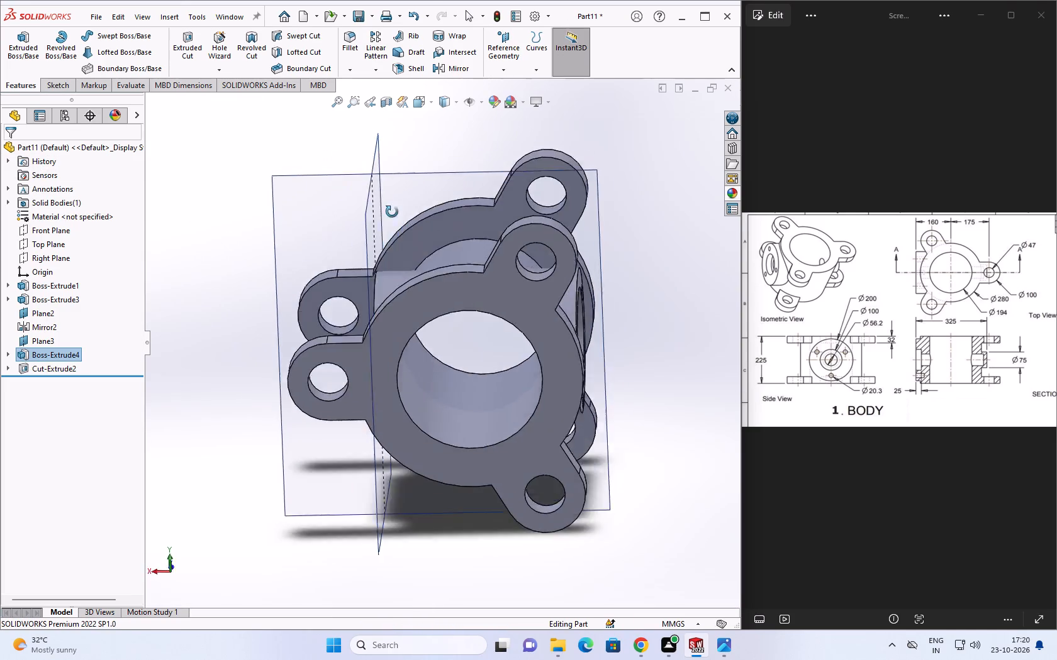
pyautogui.moveTo(392, 212); pyautogui.dragTo(463, 123, button='middle')
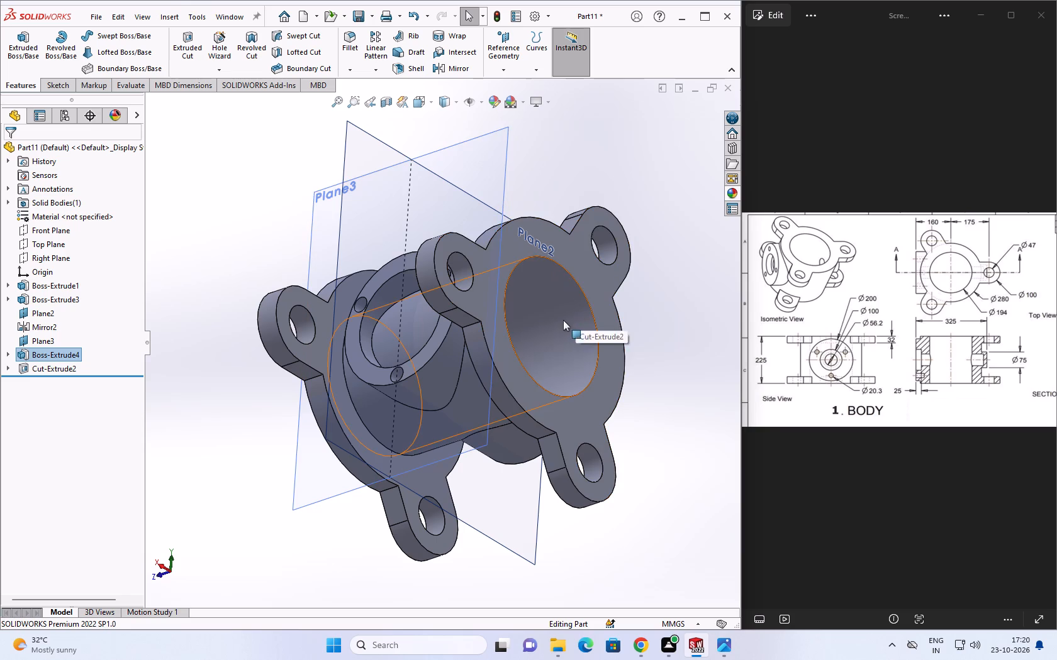
pyautogui.moveTo(510, 316); pyautogui.dragTo(573, 299, button='middle')
pyautogui.click(810, 288)
pyautogui.moveTo(804, 282); pyautogui.dragTo(841, 290, button='middle')
pyautogui.scroll(-1, 841, 290)
pyautogui.click(754, 316)
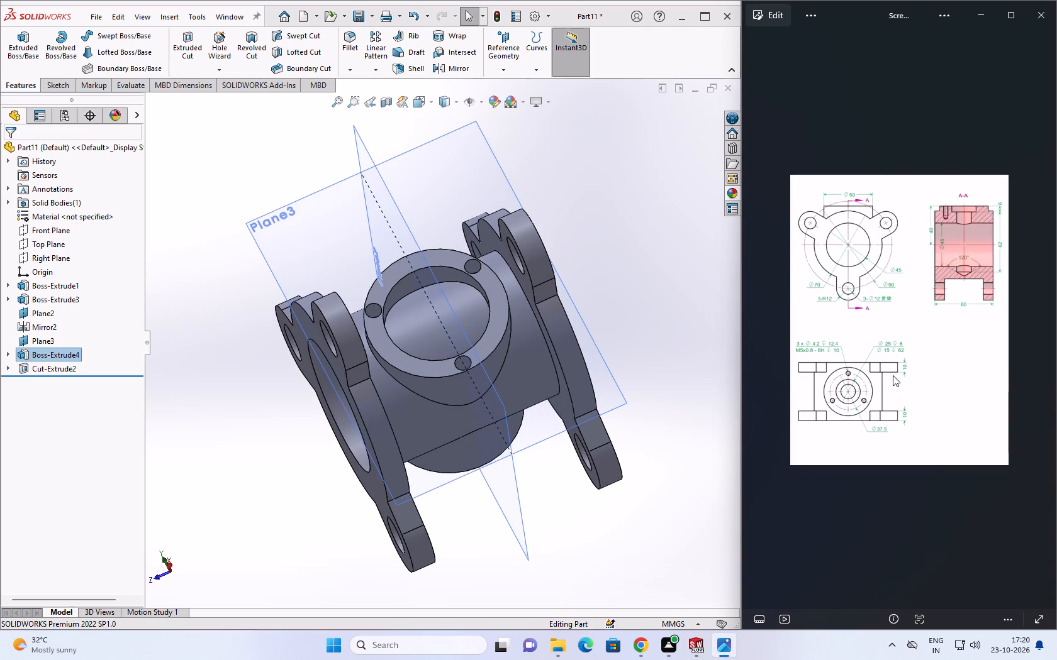
pyautogui.scroll(2, 897, 329)
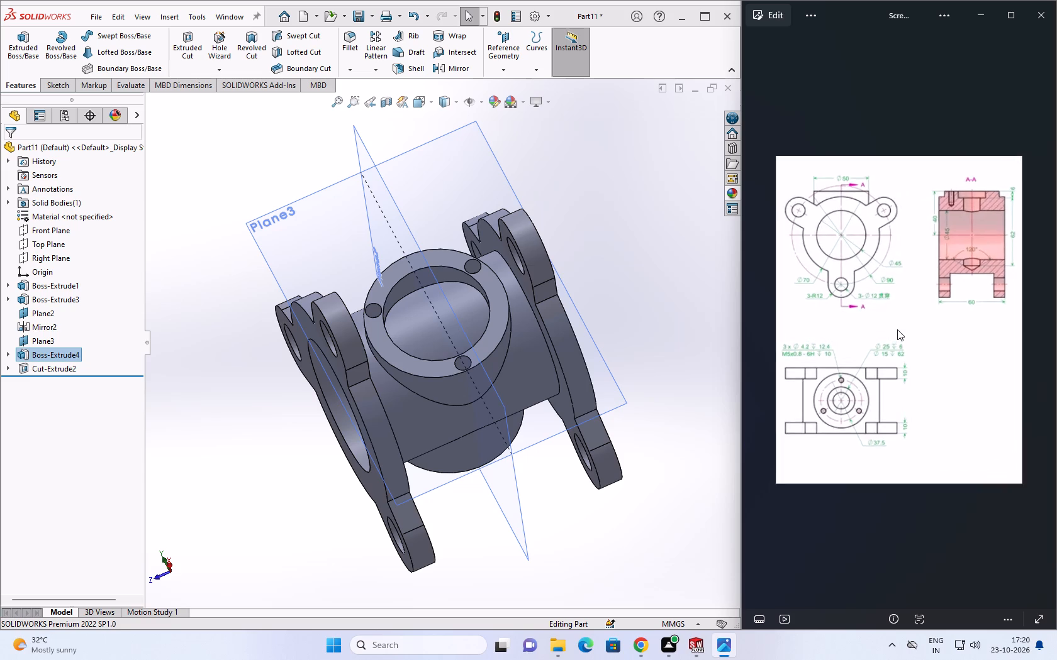
pyautogui.scroll(-4, 897, 329)
pyautogui.moveTo(610, 299); pyautogui.dragTo(430, 318, button='middle')
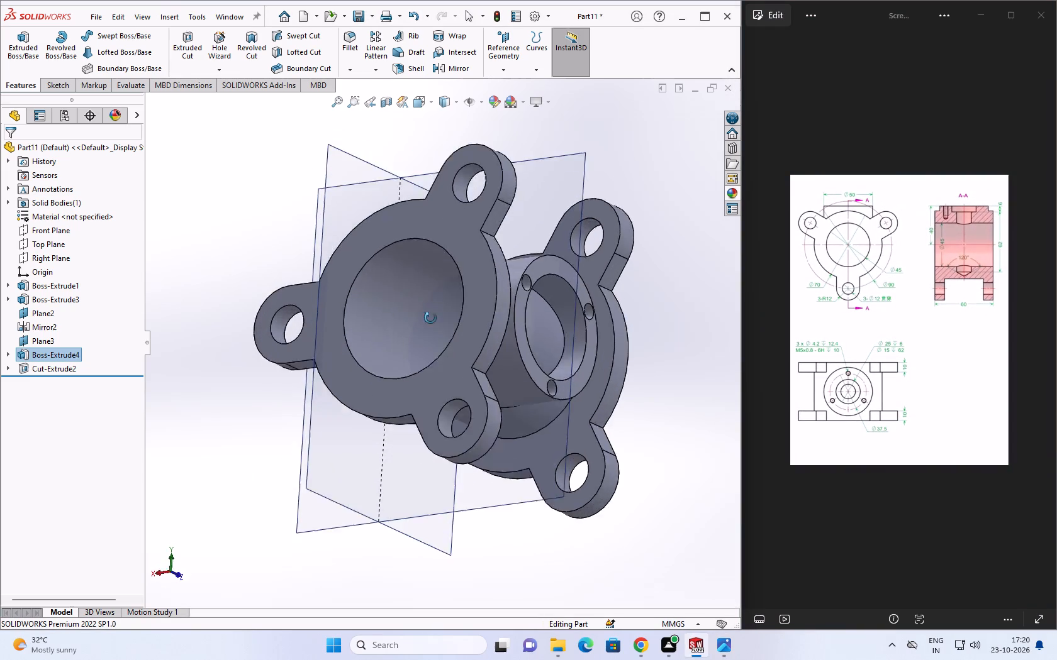
pyautogui.moveTo(430, 318); pyautogui.dragTo(352, 326, button='middle')
pyautogui.moveTo(440, 352); pyautogui.dragTo(552, 378, button='middle')
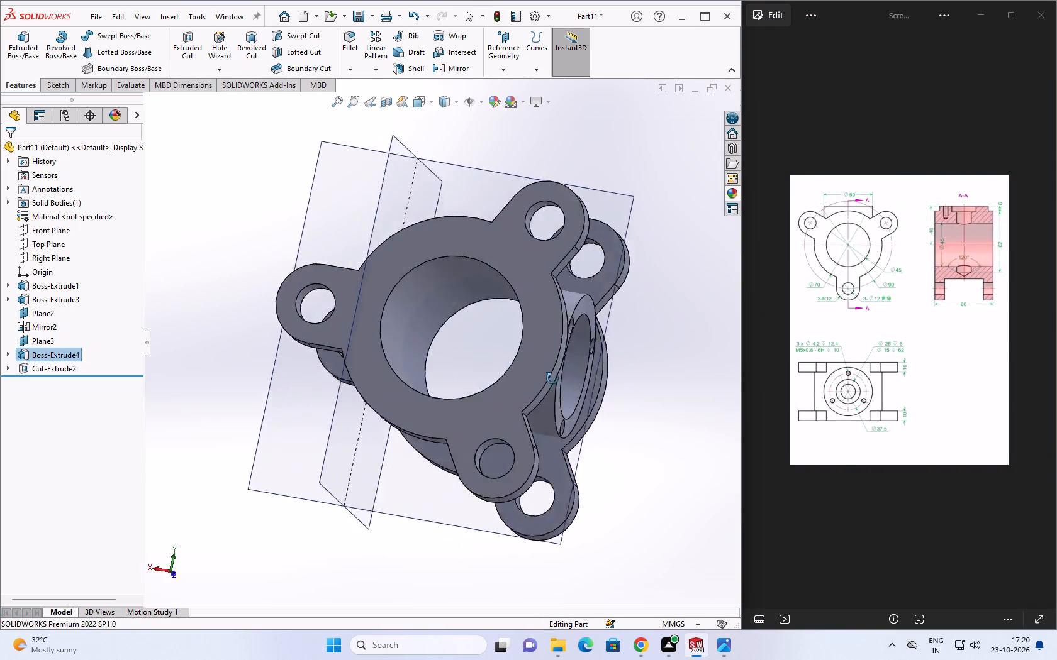
pyautogui.moveTo(552, 378); pyautogui.dragTo(651, 436, button='middle')
# On Plane3, viewed face-on, sketch a circle of about 38 mm radius centred on the side boss.
pyautogui.click(415, 205)
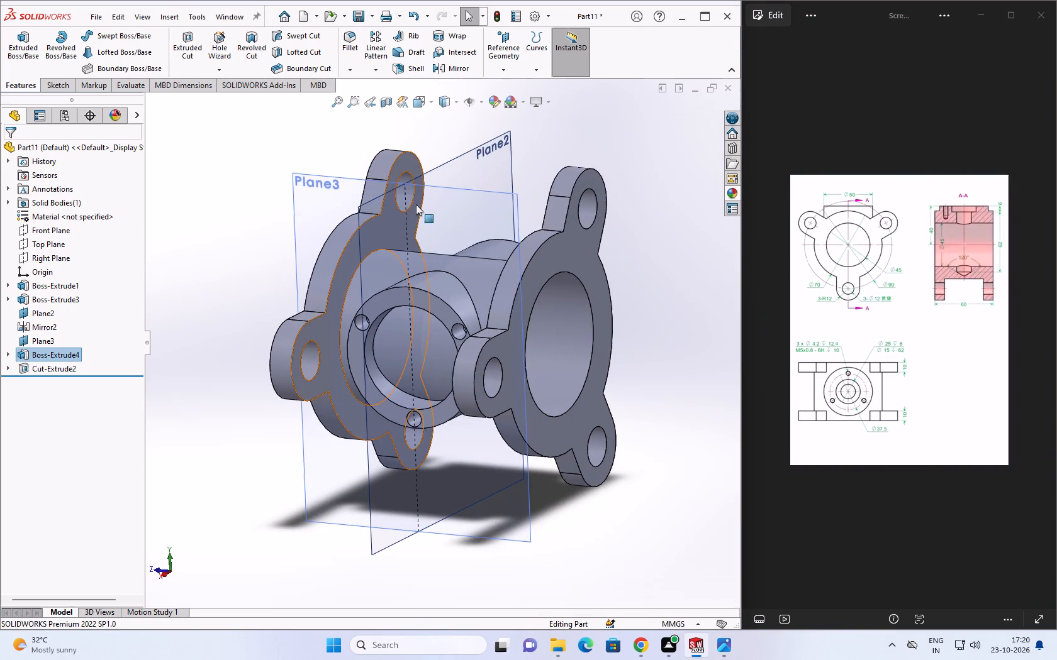
pyautogui.press('Escape')
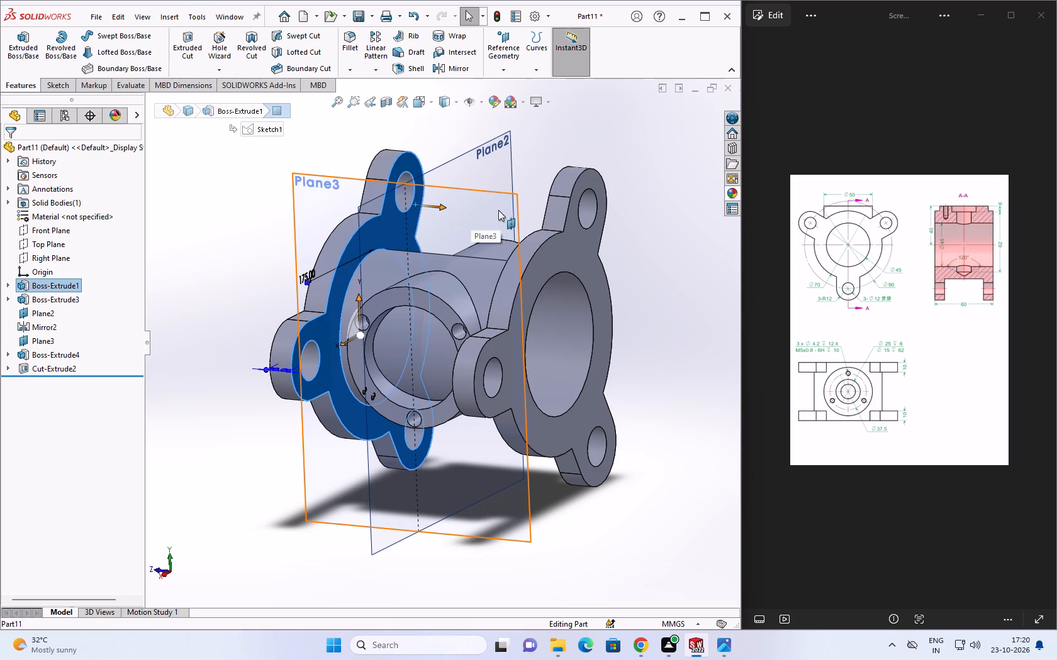
pyautogui.press('Escape')
pyautogui.click(510, 206)
pyautogui.press('Escape')
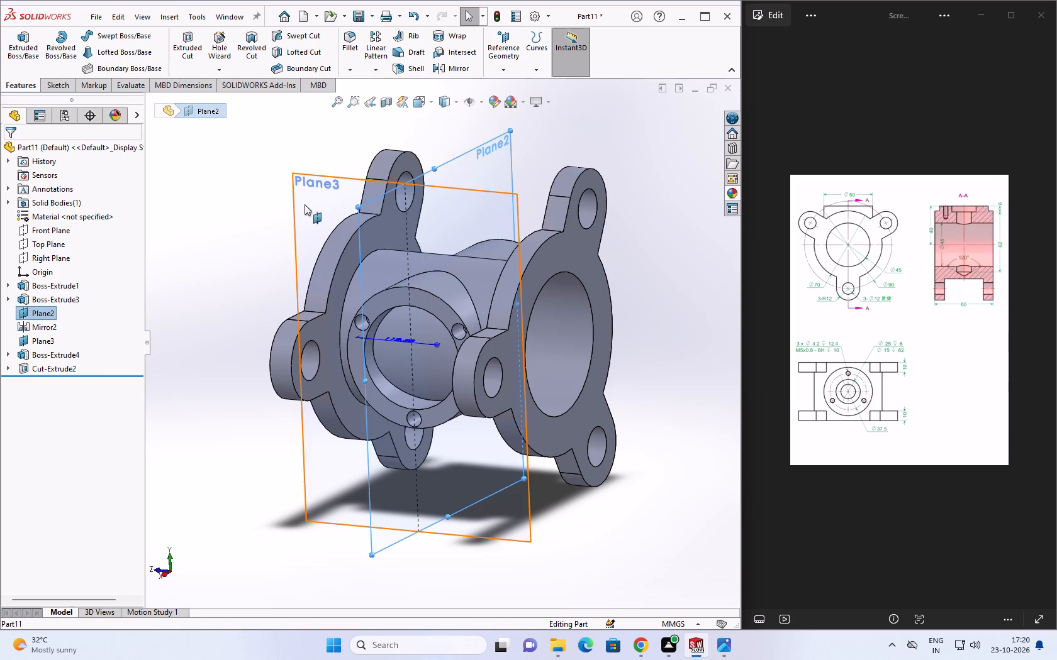
pyautogui.click(305, 204)
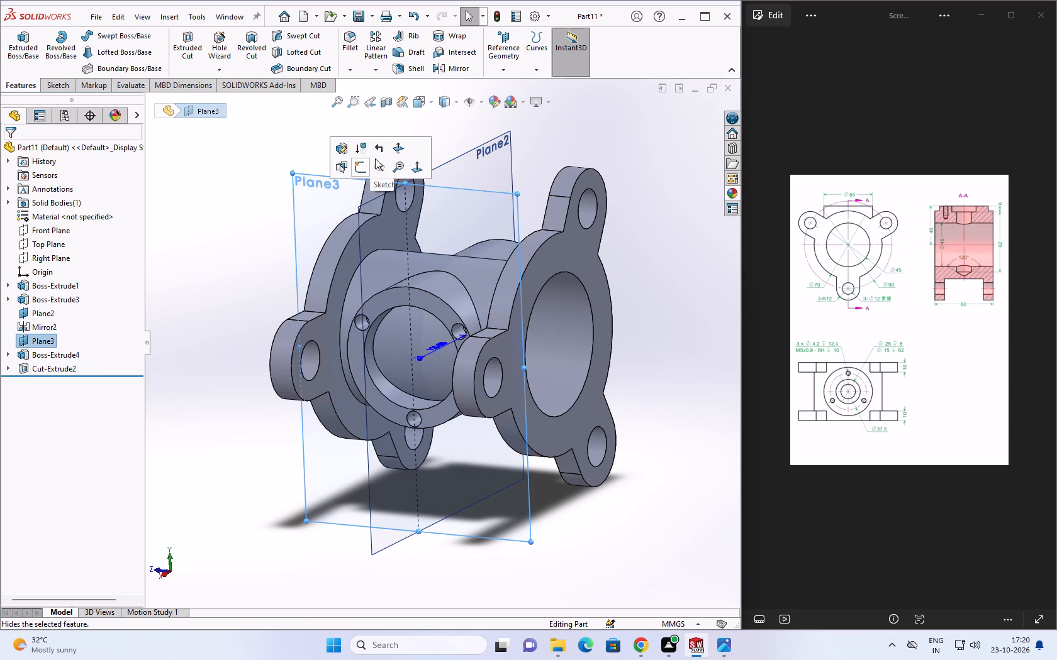
pyautogui.click(425, 172)
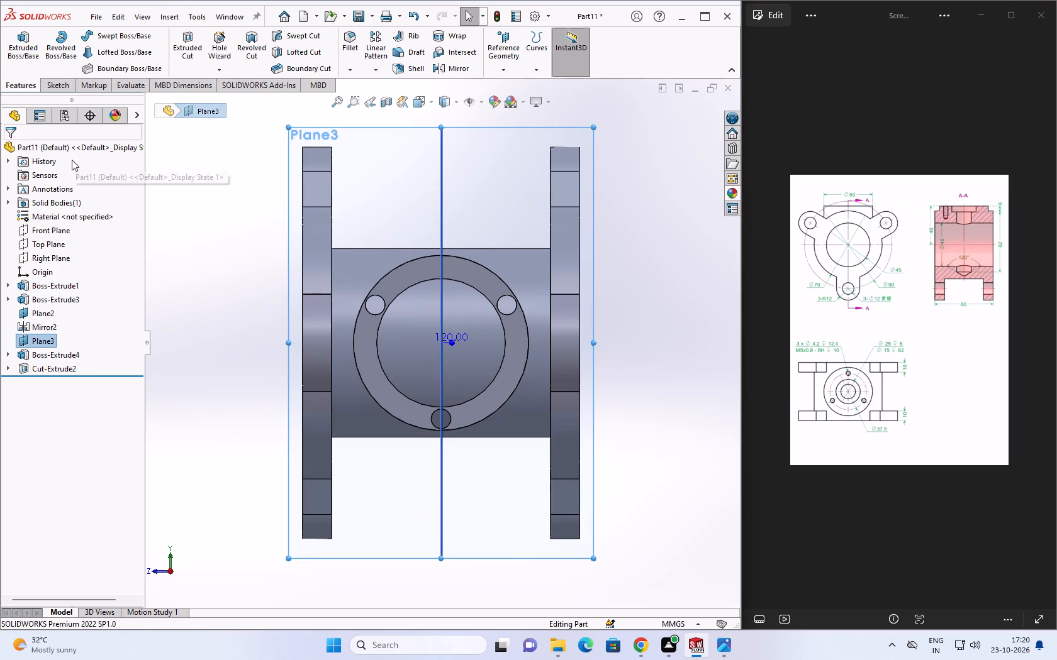
pyautogui.click(48, 85)
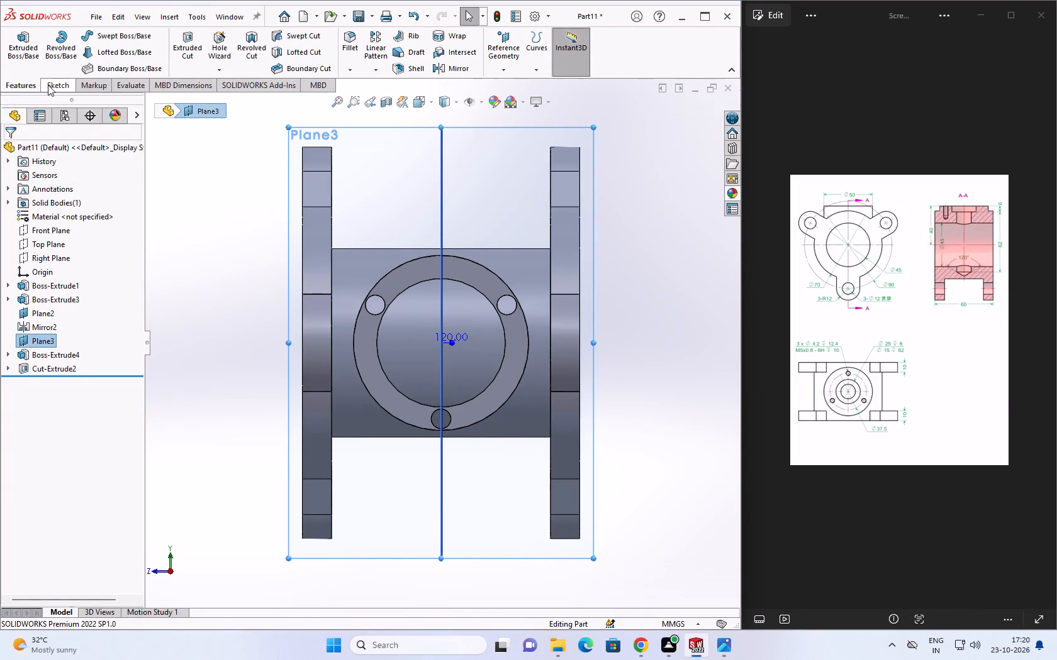
pyautogui.click(108, 36)
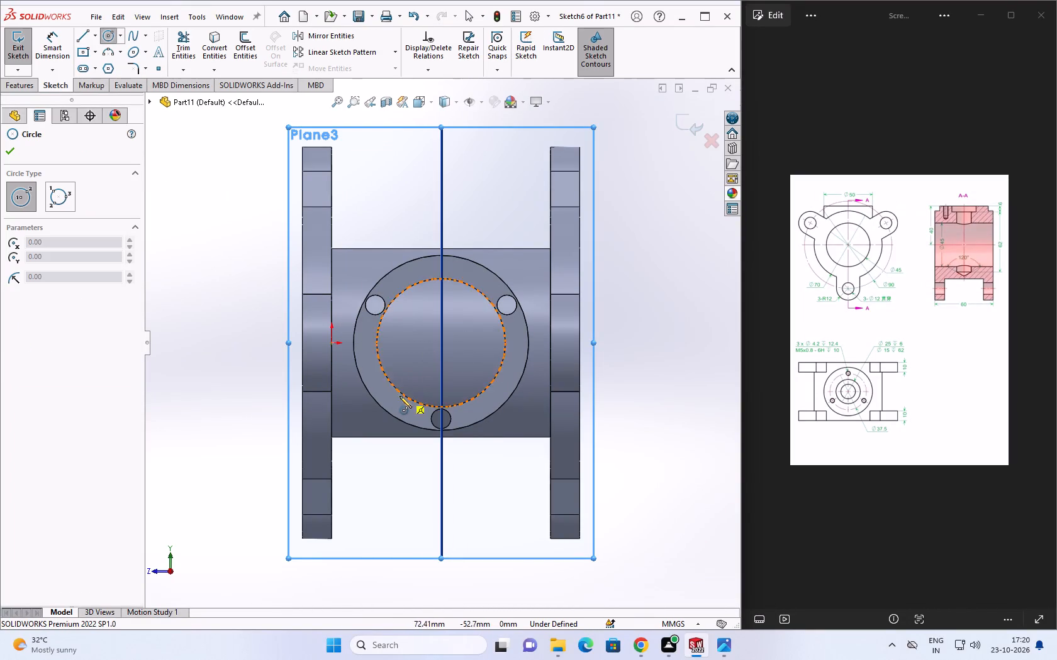
pyautogui.click(442, 342)
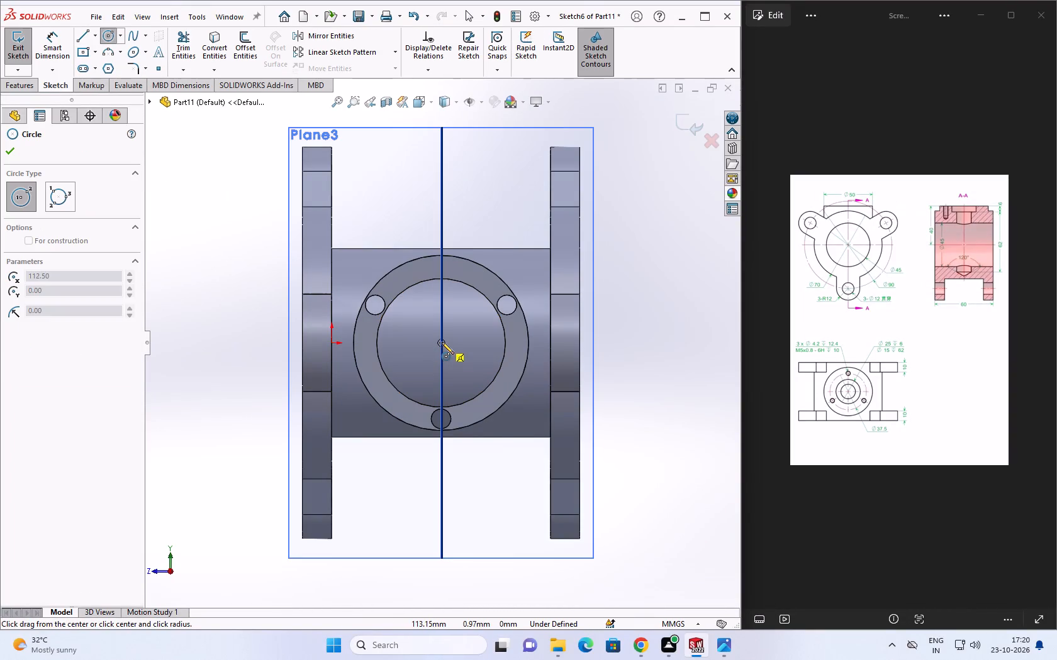
pyautogui.click(465, 371)
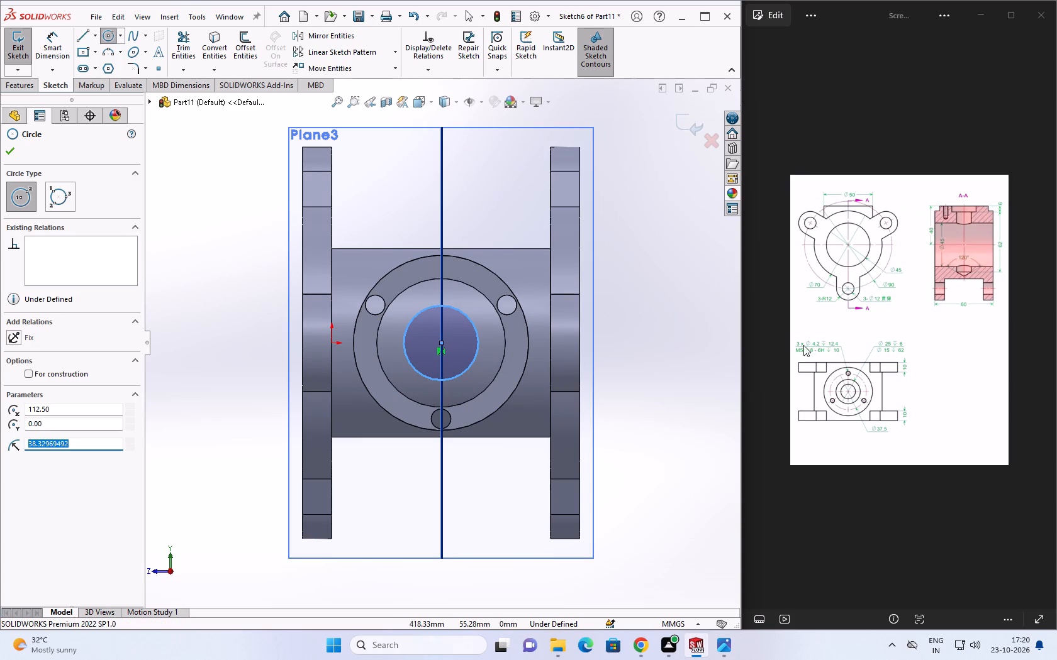
# Check the boss diameters in the BODY reference drawing and set the sketched circle's radius to 50 mm.
pyautogui.click(1038, 313)
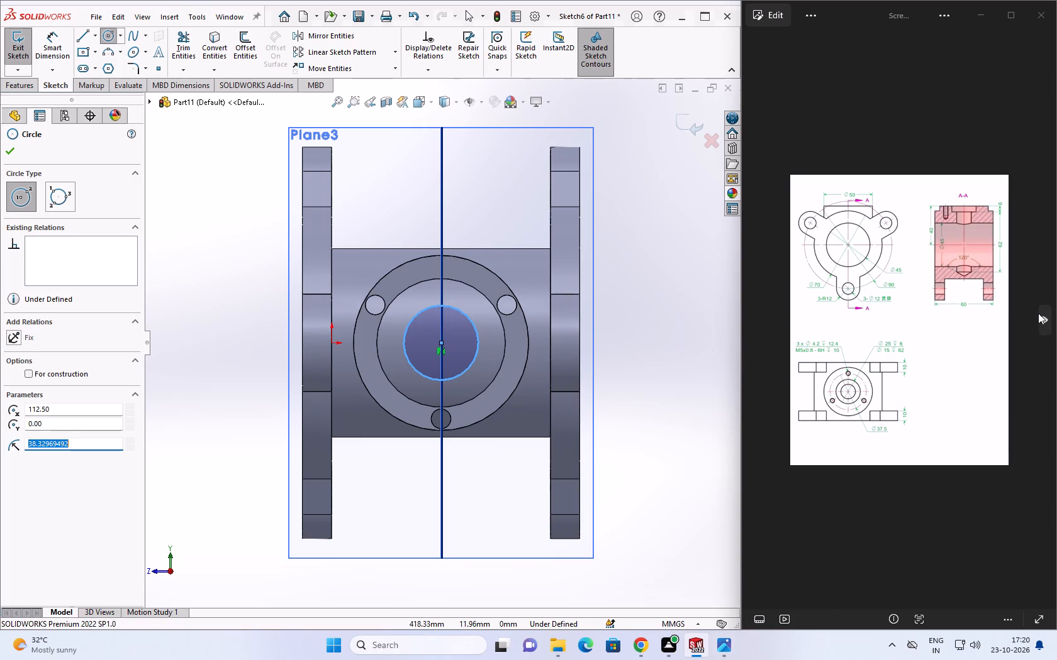
pyautogui.scroll(-5, 822, 356)
pyautogui.scroll(7, 820, 358)
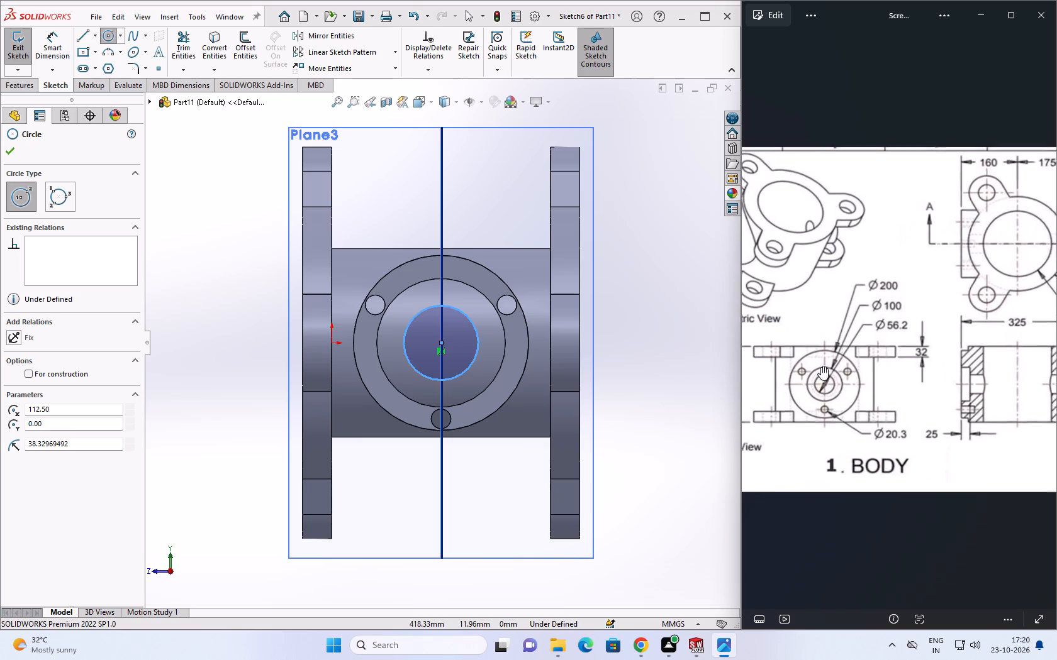
pyautogui.scroll(3, 821, 366)
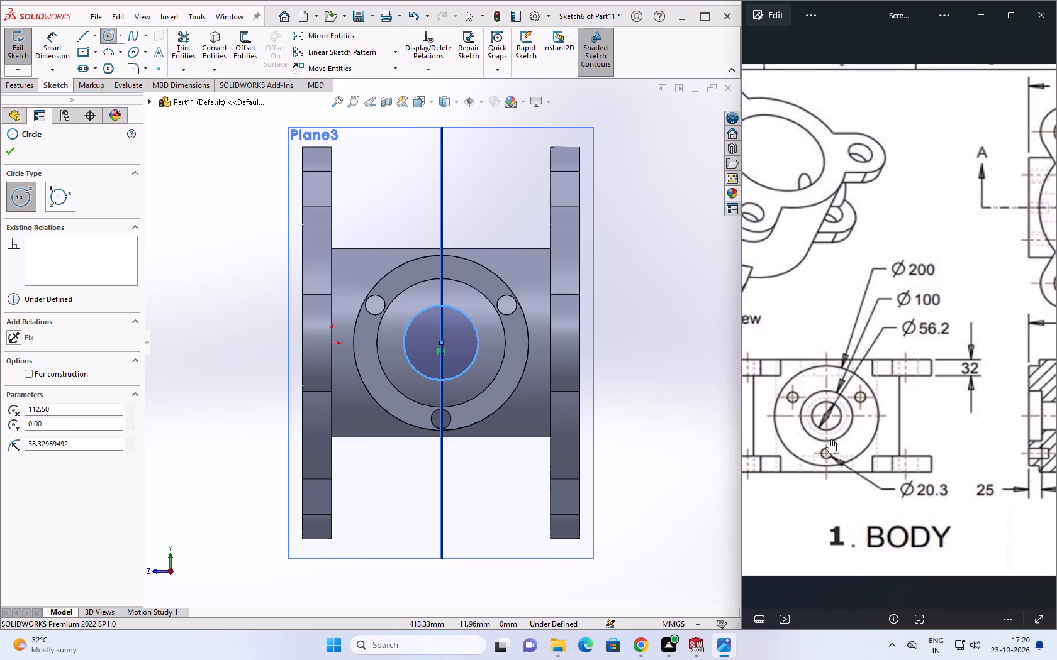
pyautogui.doubleClick(88, 443)
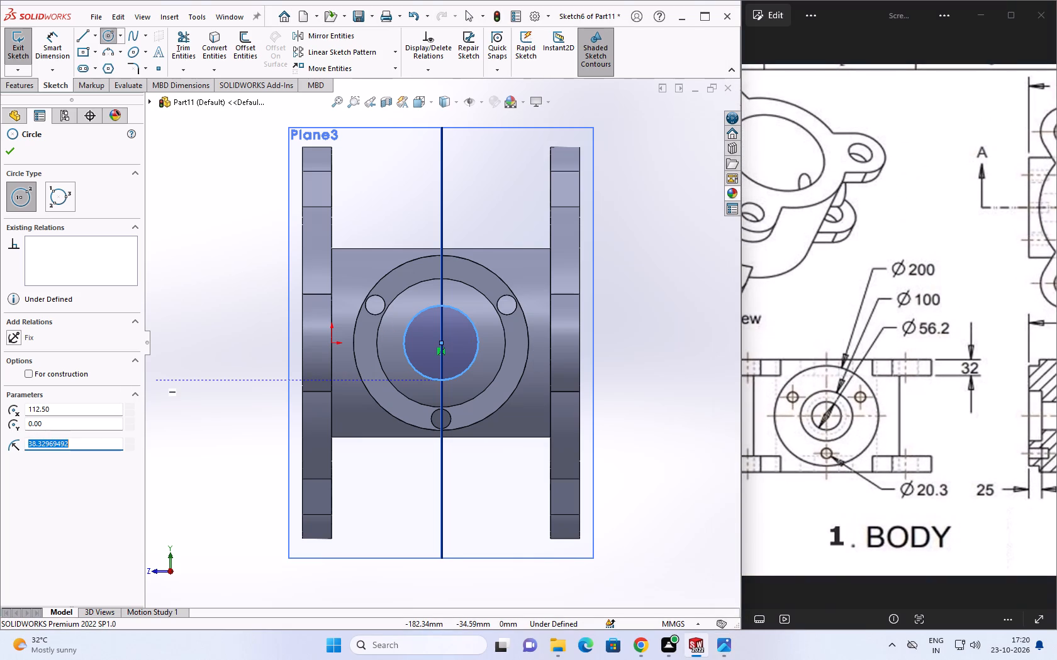
pyautogui.write('50')
pyautogui.press('Return')
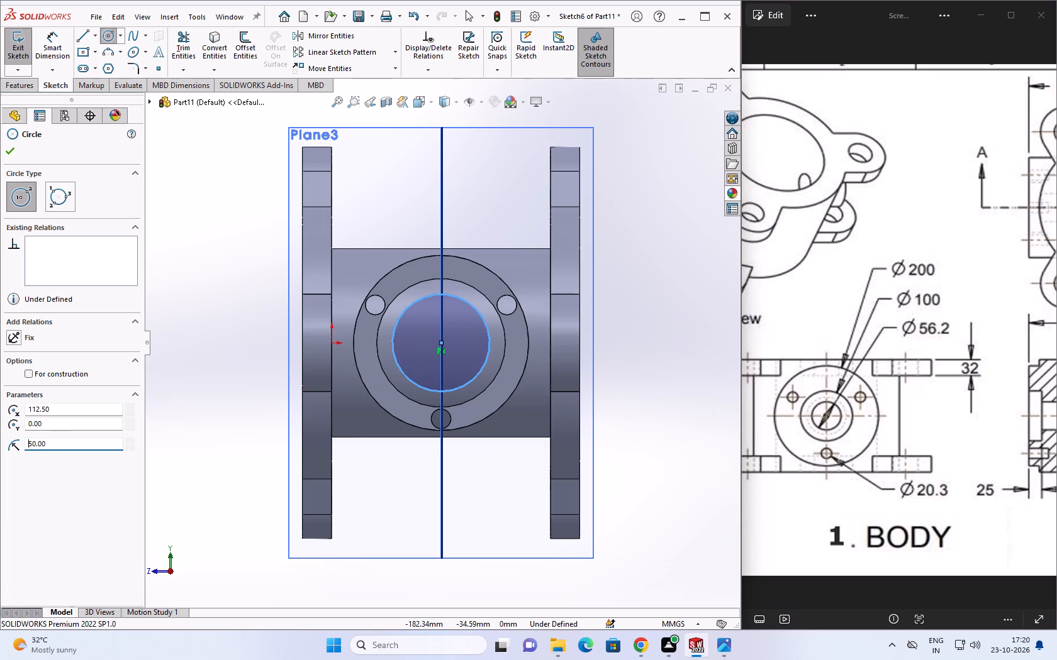
pyautogui.click(10, 151)
# Sketch a smaller concentric circle at the side boss centre with a radius of 56.2/2 mm.
pyautogui.click(104, 38)
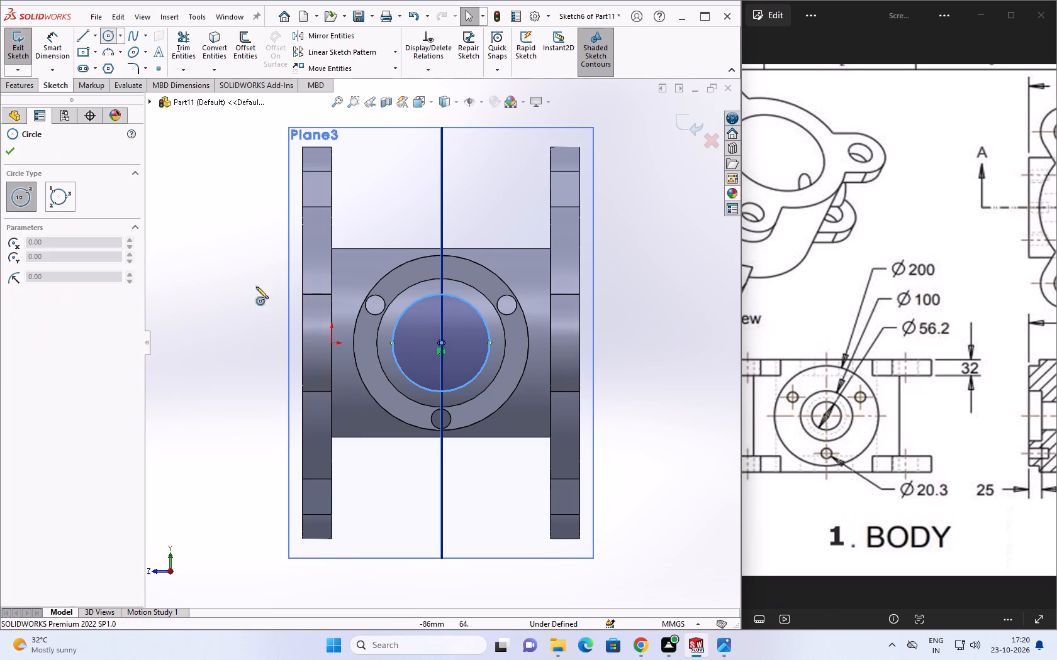
pyautogui.click(443, 343)
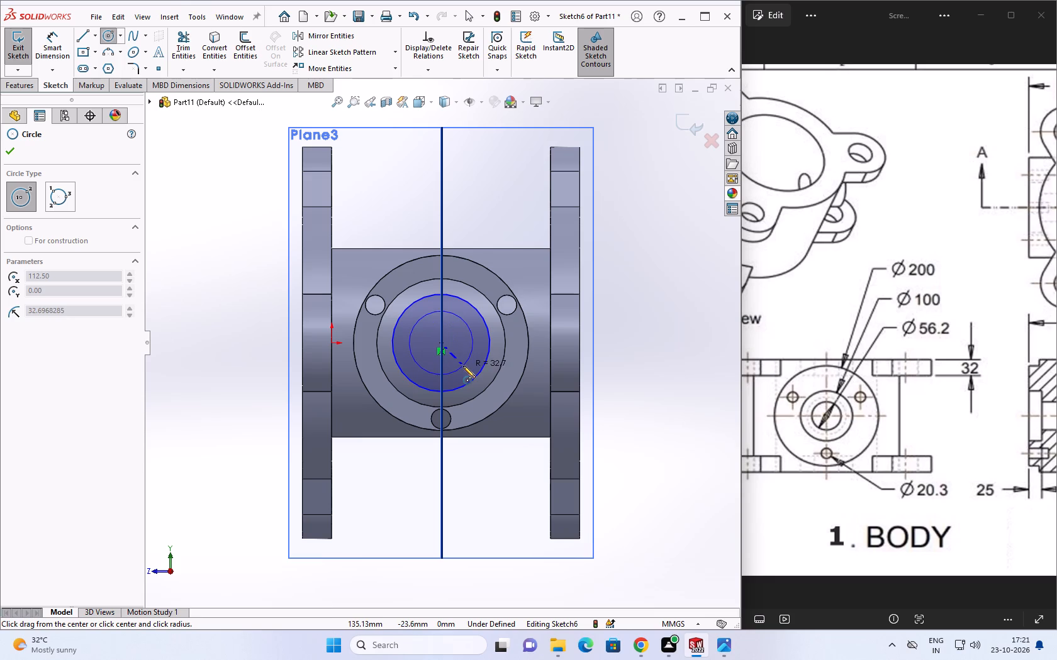
pyautogui.click(465, 366)
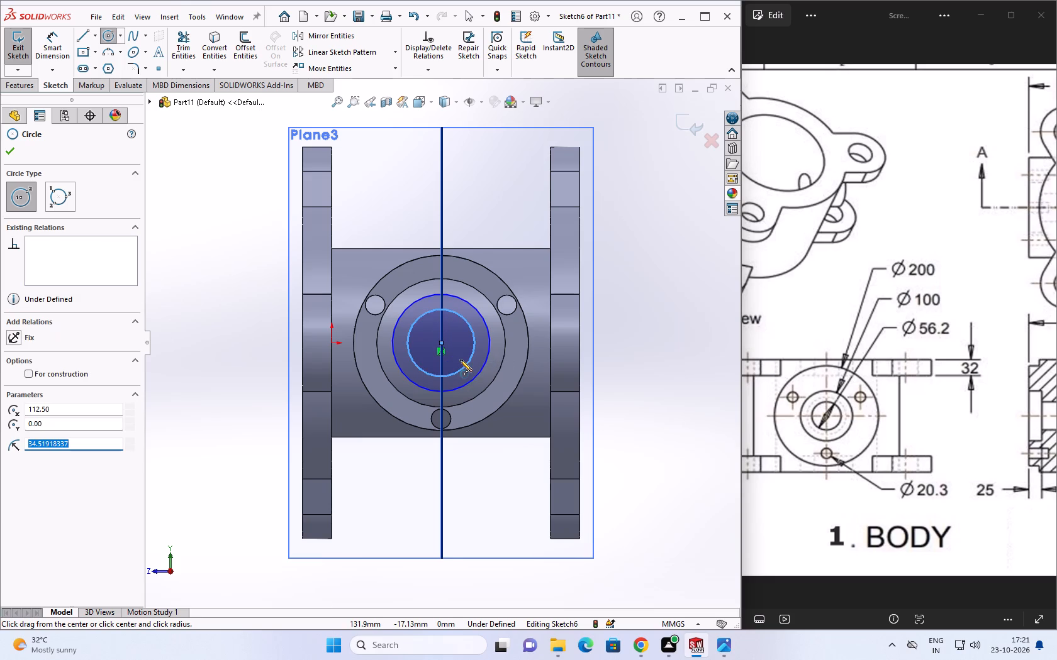
pyautogui.write('56')
pyautogui.write('.2/2')
pyautogui.press('Return')
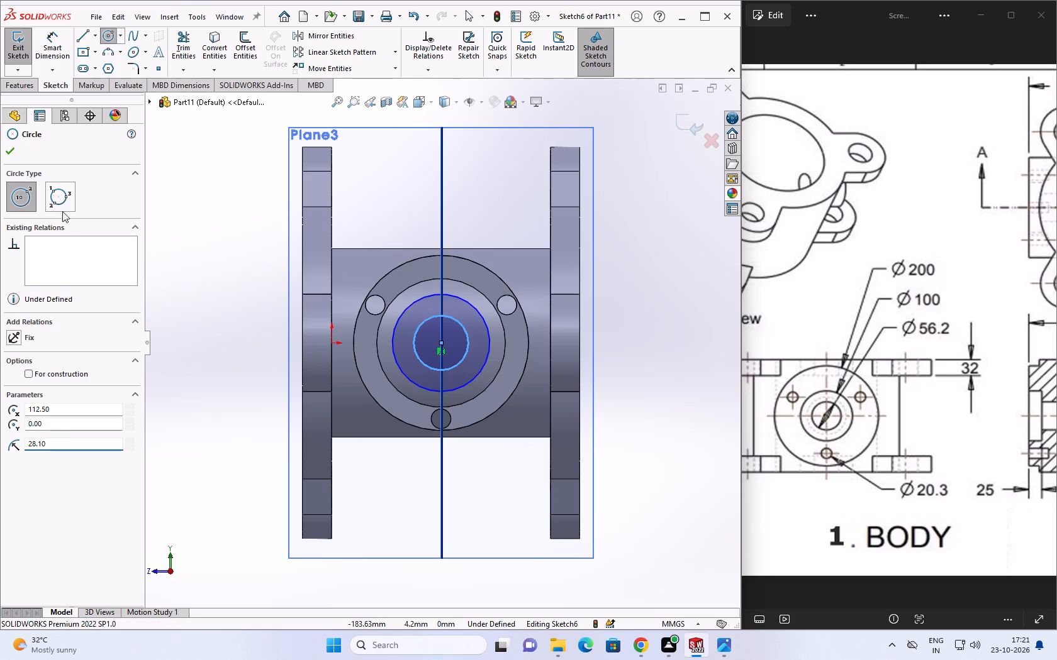
pyautogui.click(14, 148)
pyautogui.moveTo(646, 183); pyautogui.dragTo(652, 183)
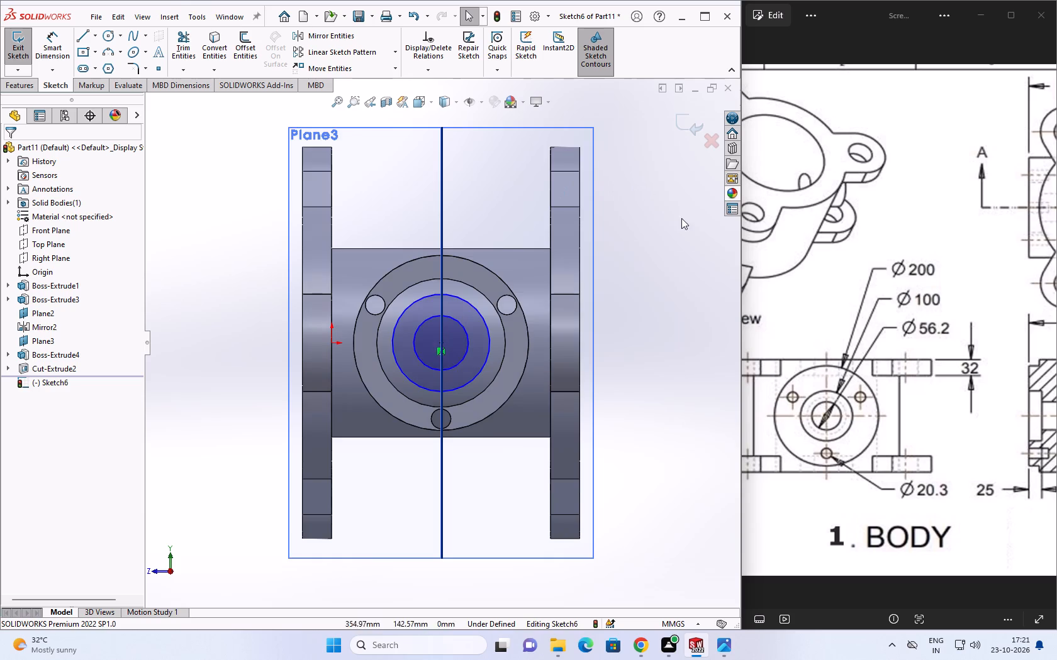
# Extrude-cut the two concentric circles from Plane3 with Through All through the side boss, keeping all resulting bodies.
pyautogui.moveTo(674, 242); pyautogui.dragTo(481, 307, button='middle')
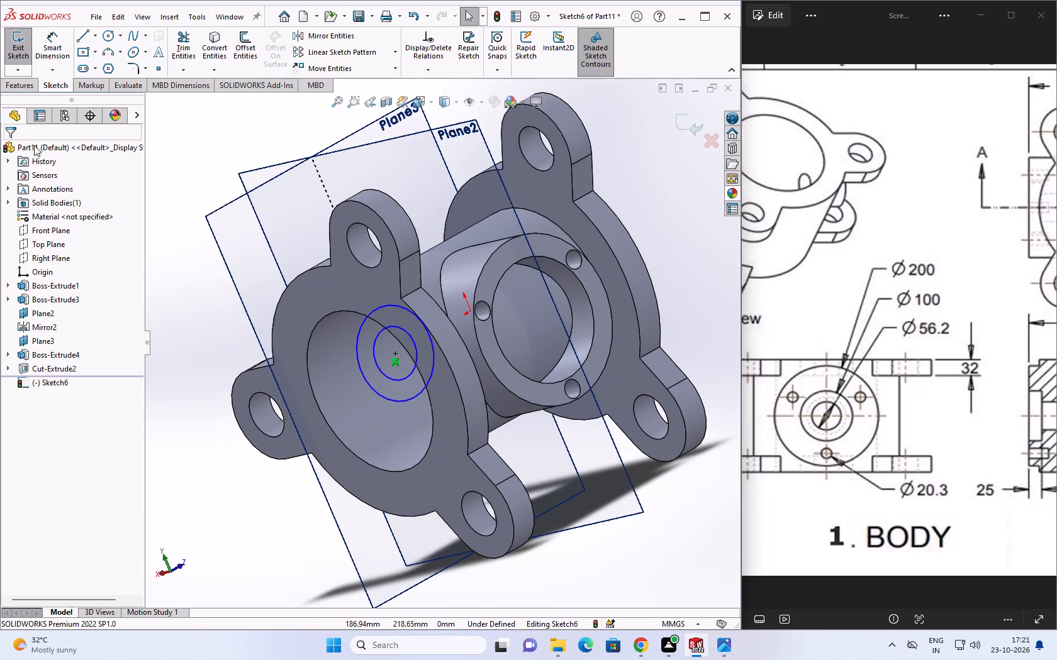
pyautogui.click(18, 90)
pyautogui.click(249, 38)
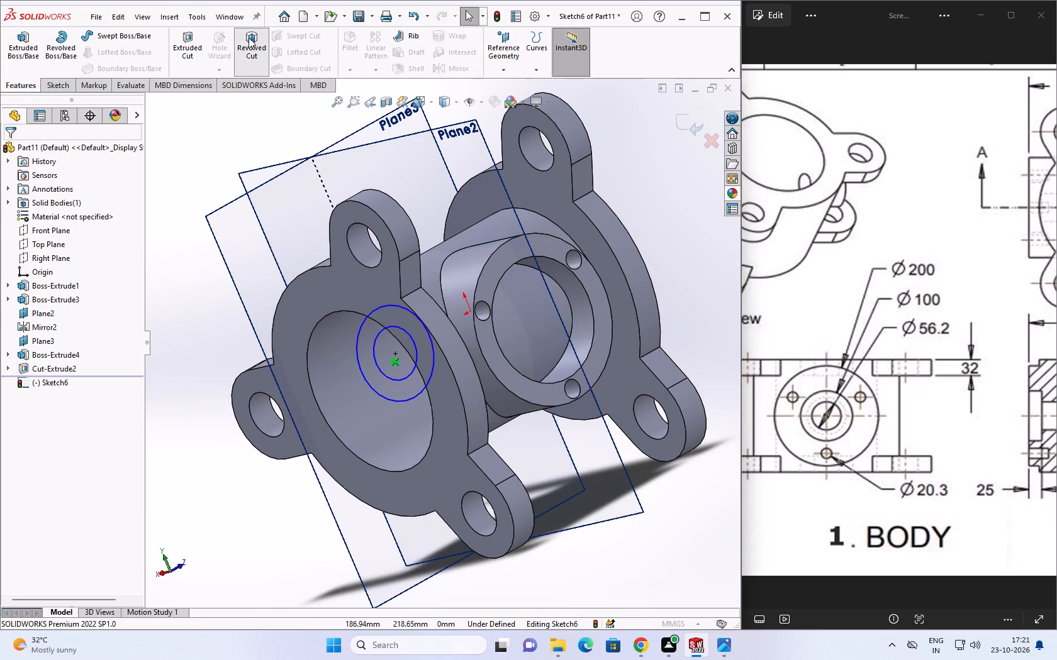
pyautogui.press('Escape')
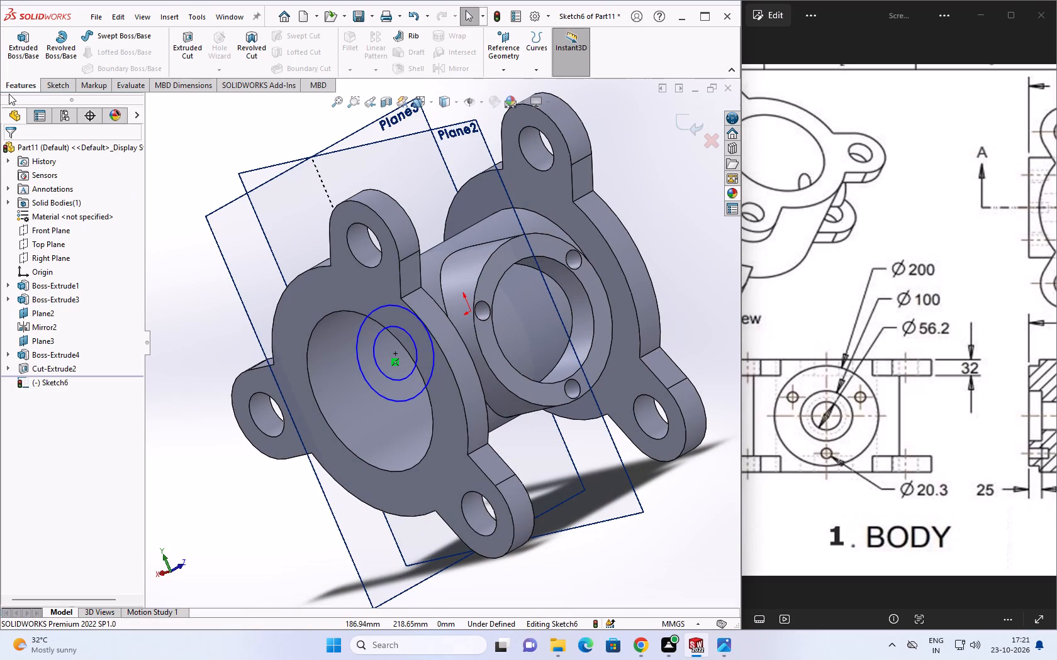
pyautogui.click(191, 45)
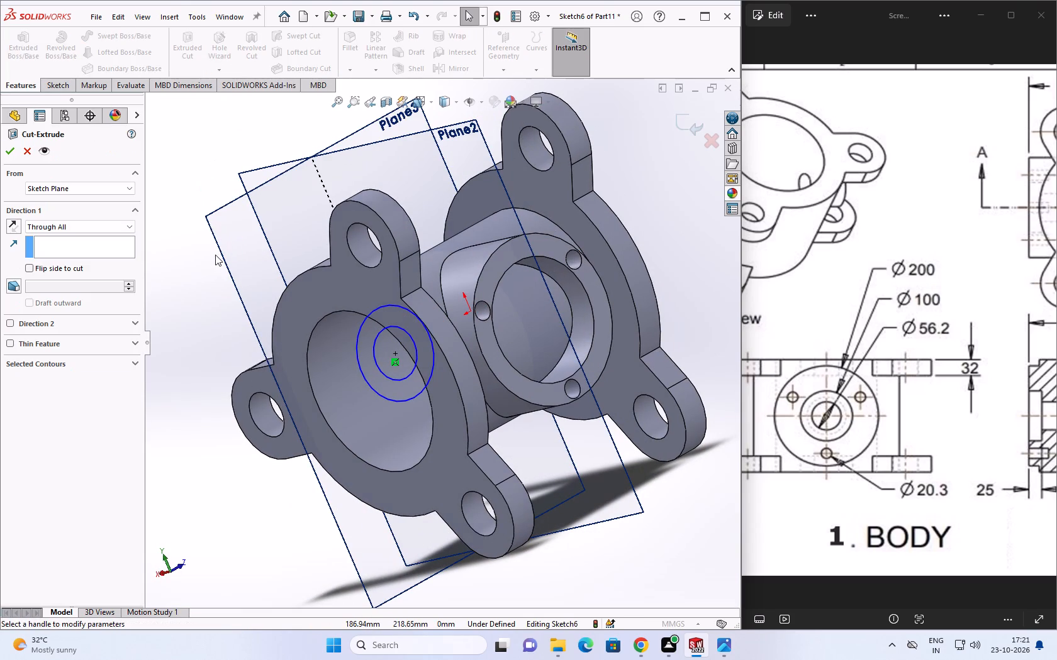
pyautogui.moveTo(211, 255); pyautogui.dragTo(292, 167, button='middle')
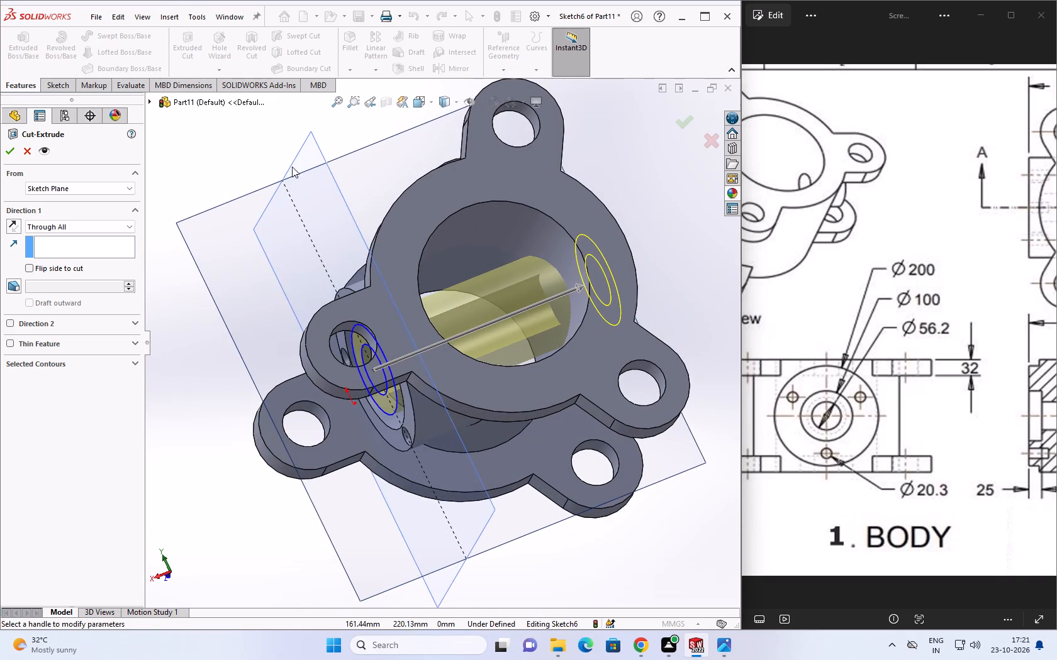
pyautogui.click(14, 146)
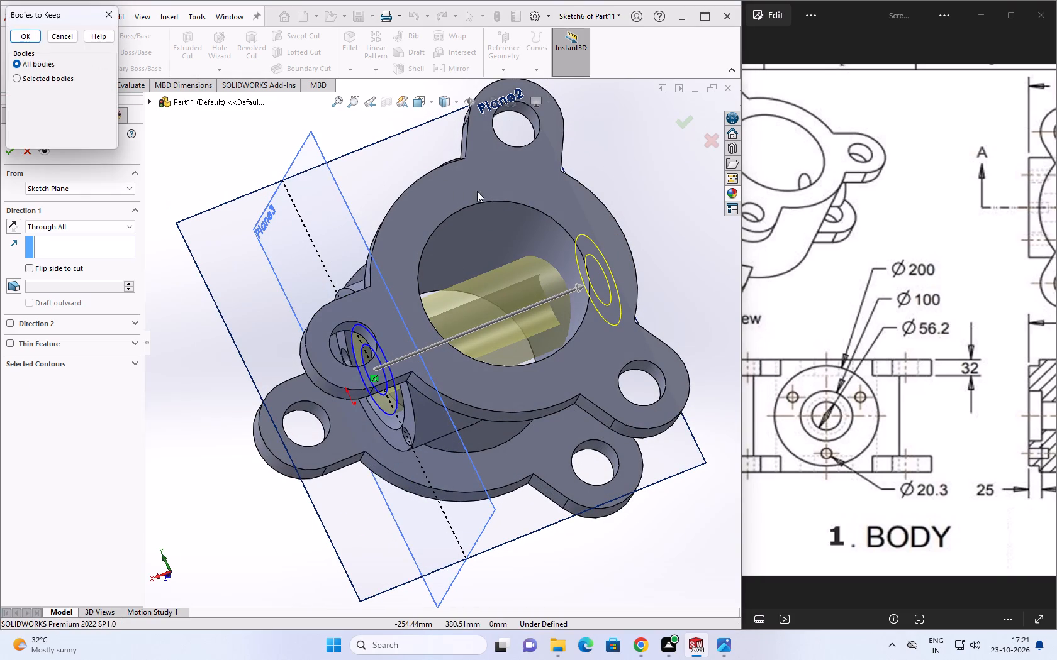
pyautogui.click(28, 36)
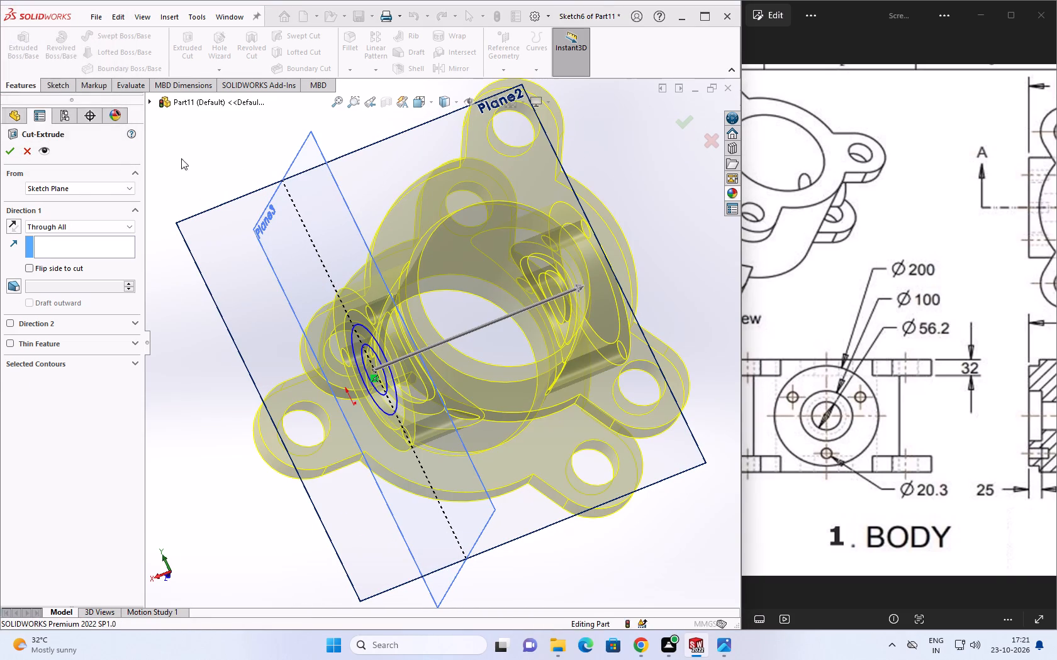
pyautogui.press('Escape')
pyautogui.click(677, 209)
pyautogui.moveTo(615, 229); pyautogui.dragTo(622, 226, button='middle')
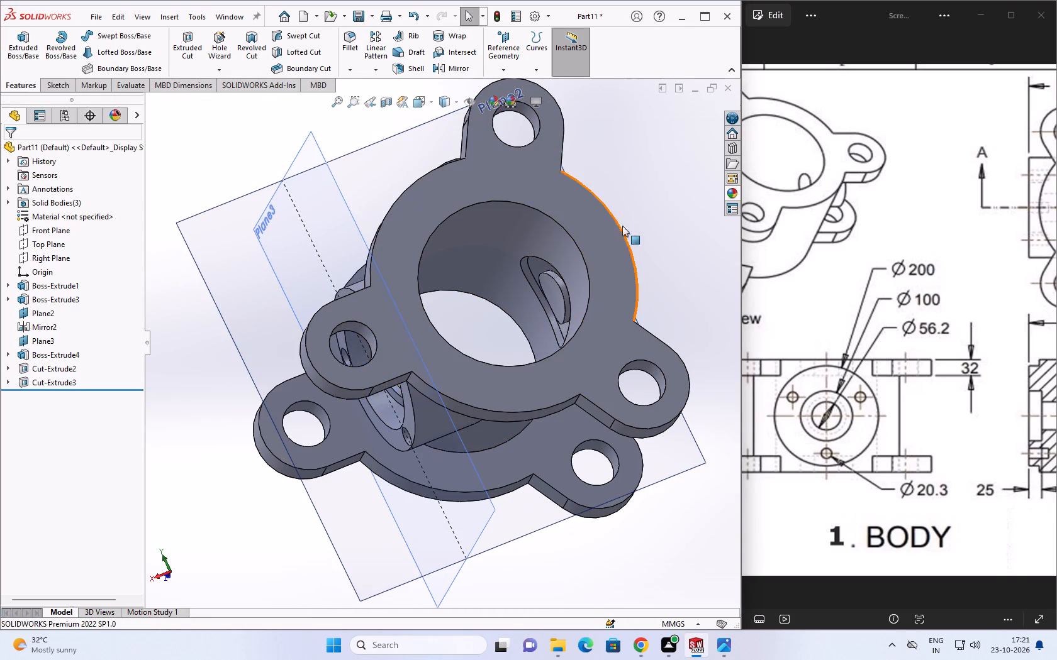
pyautogui.moveTo(622, 226); pyautogui.dragTo(715, 137, button='middle')
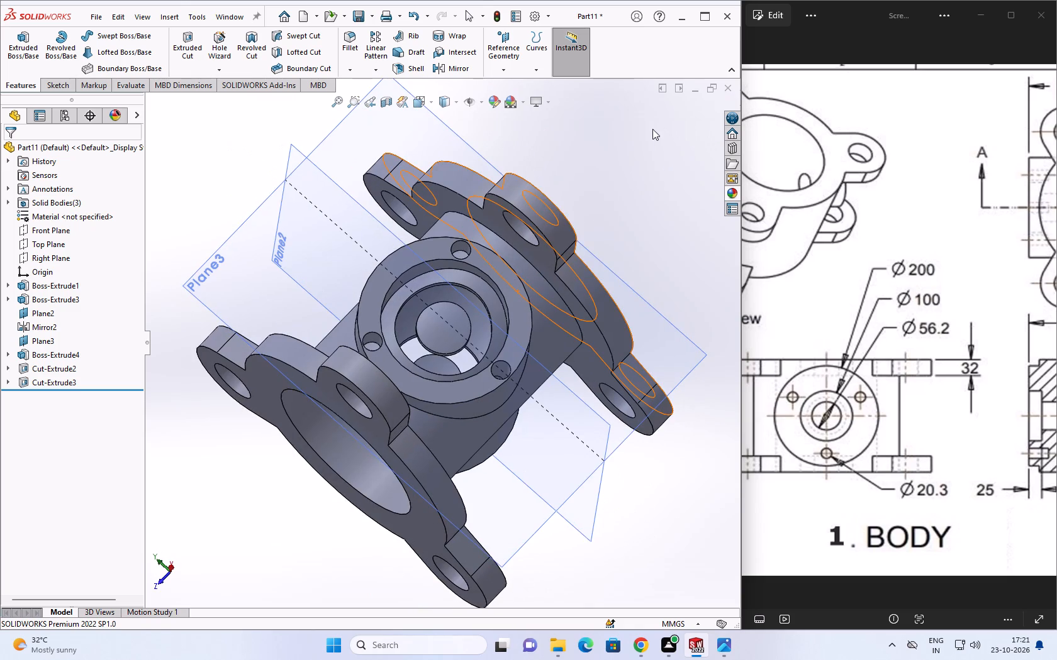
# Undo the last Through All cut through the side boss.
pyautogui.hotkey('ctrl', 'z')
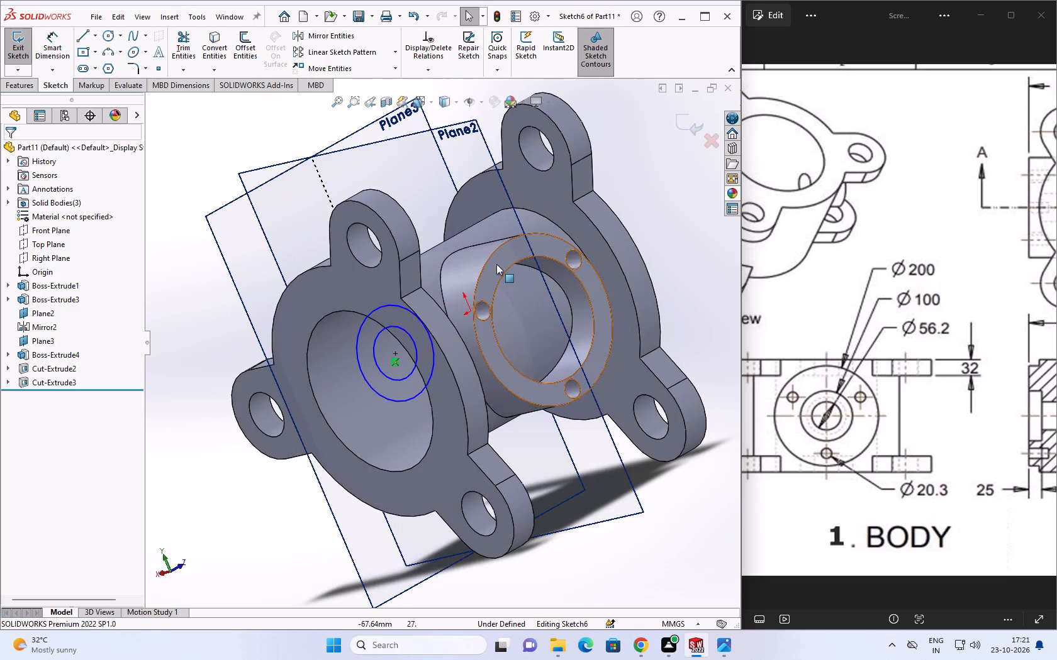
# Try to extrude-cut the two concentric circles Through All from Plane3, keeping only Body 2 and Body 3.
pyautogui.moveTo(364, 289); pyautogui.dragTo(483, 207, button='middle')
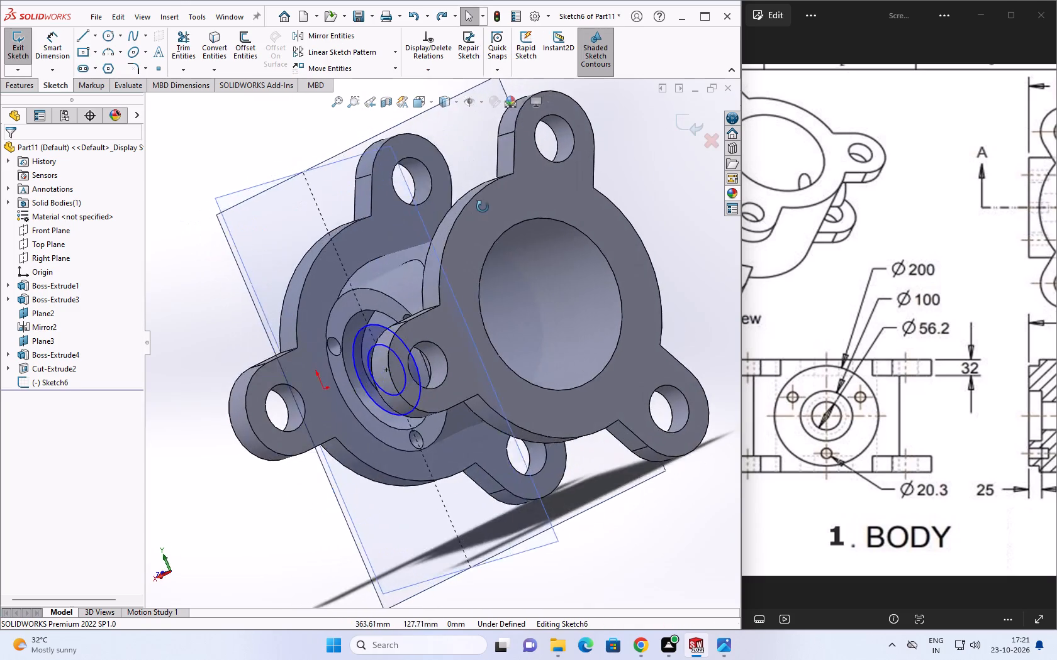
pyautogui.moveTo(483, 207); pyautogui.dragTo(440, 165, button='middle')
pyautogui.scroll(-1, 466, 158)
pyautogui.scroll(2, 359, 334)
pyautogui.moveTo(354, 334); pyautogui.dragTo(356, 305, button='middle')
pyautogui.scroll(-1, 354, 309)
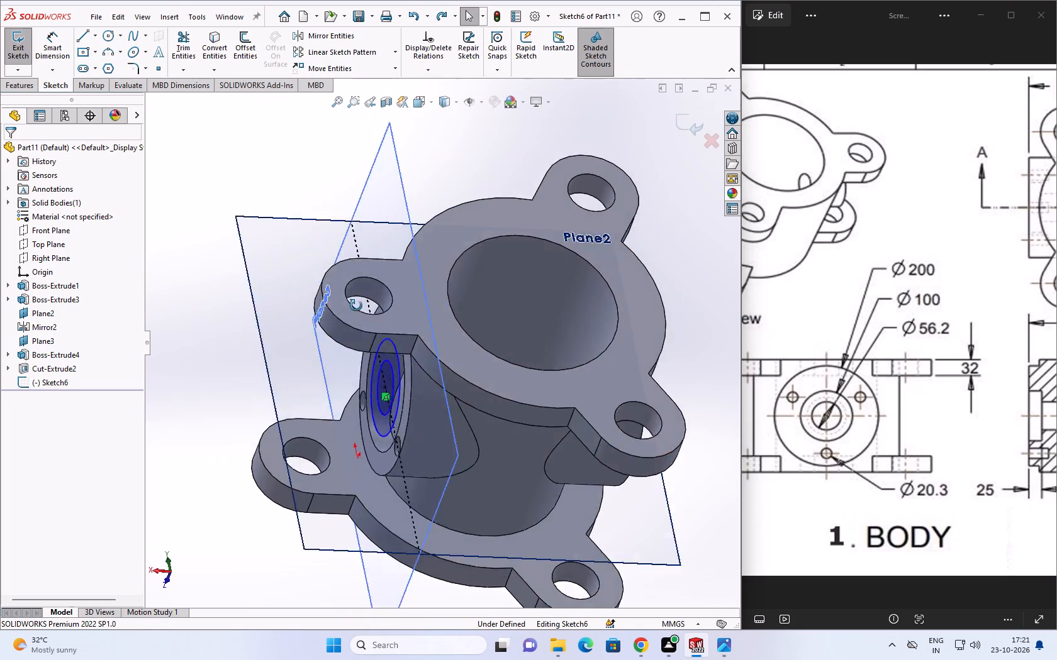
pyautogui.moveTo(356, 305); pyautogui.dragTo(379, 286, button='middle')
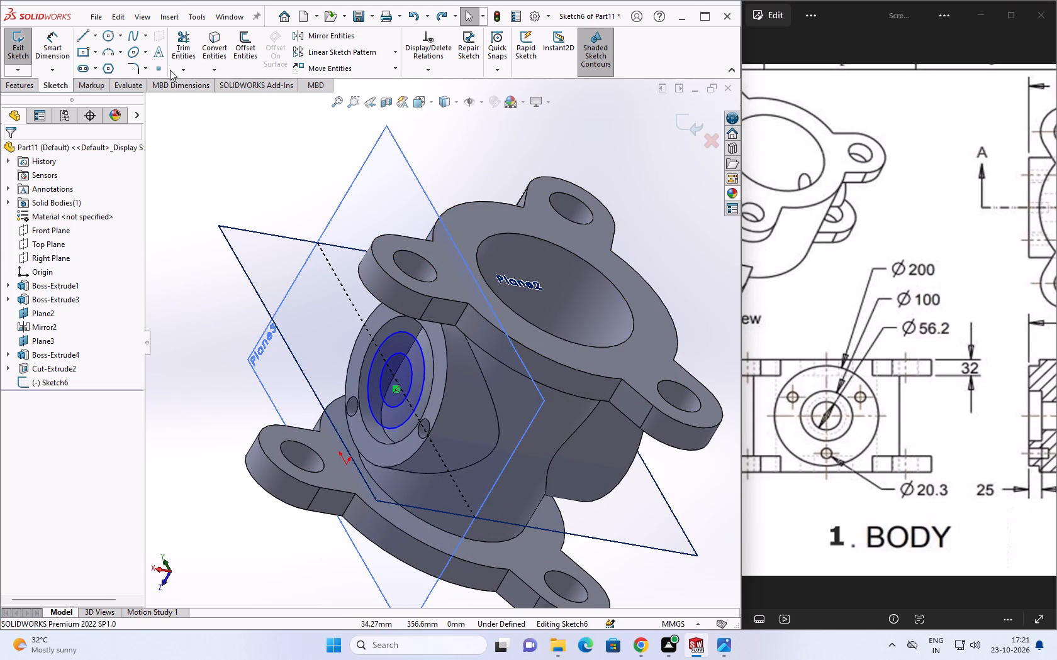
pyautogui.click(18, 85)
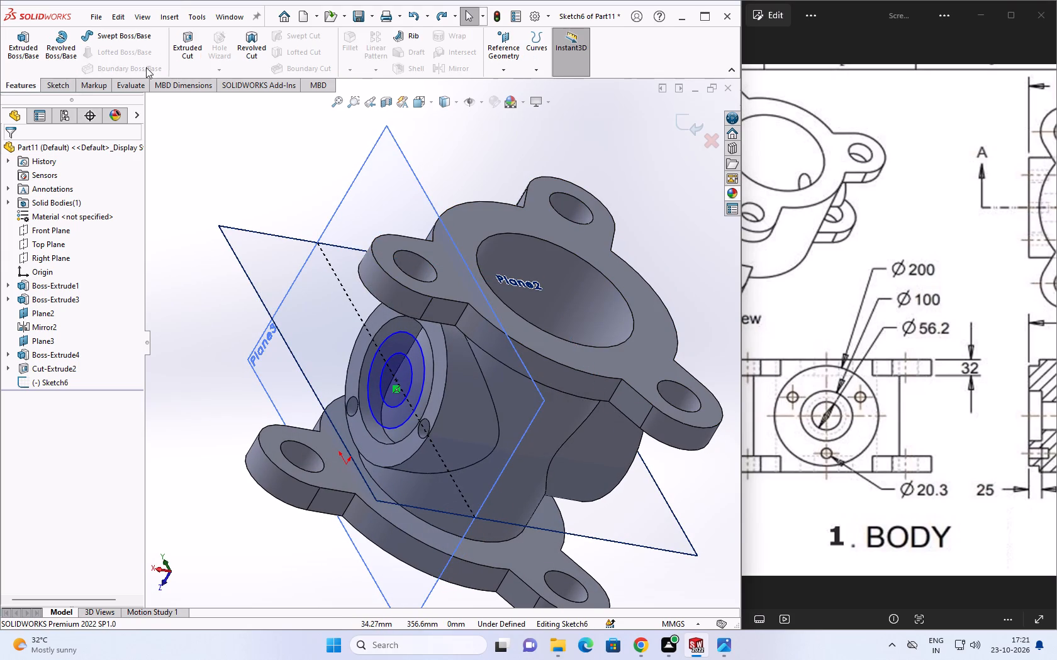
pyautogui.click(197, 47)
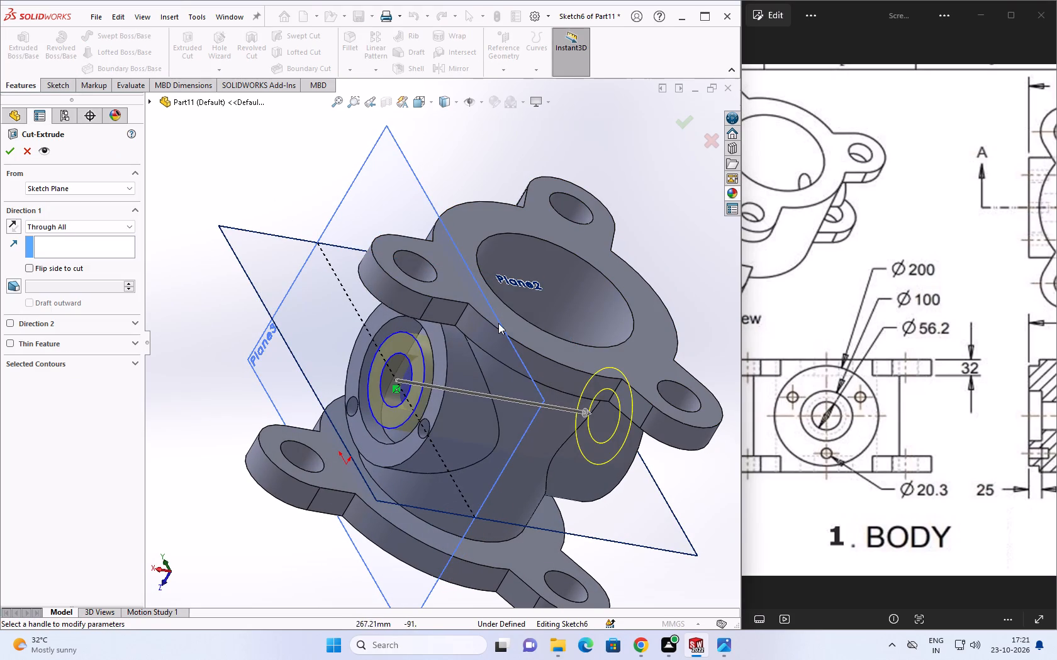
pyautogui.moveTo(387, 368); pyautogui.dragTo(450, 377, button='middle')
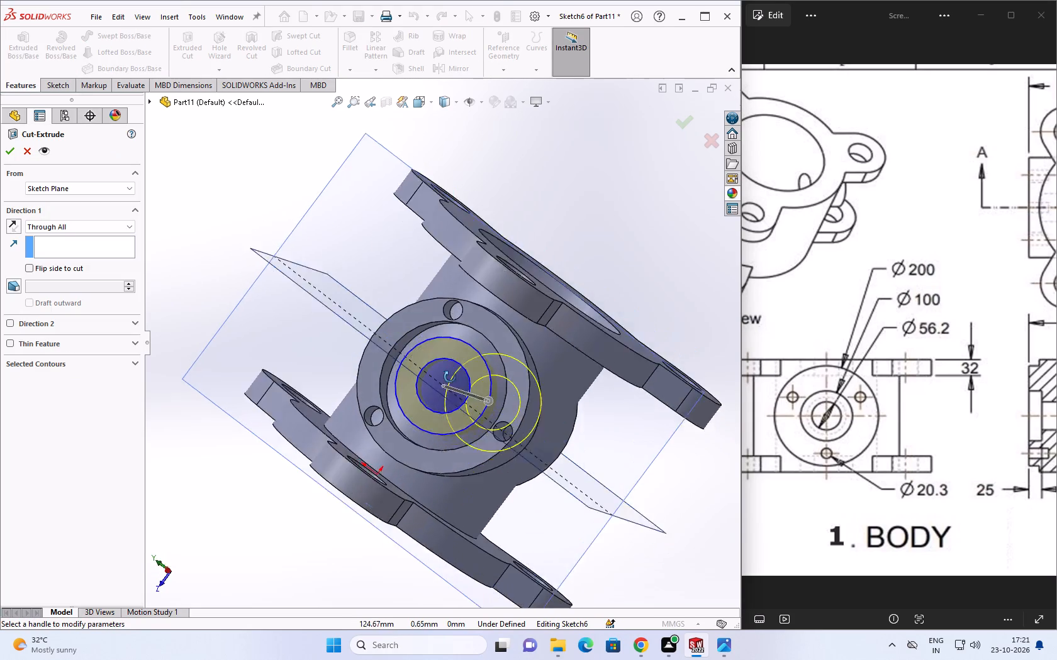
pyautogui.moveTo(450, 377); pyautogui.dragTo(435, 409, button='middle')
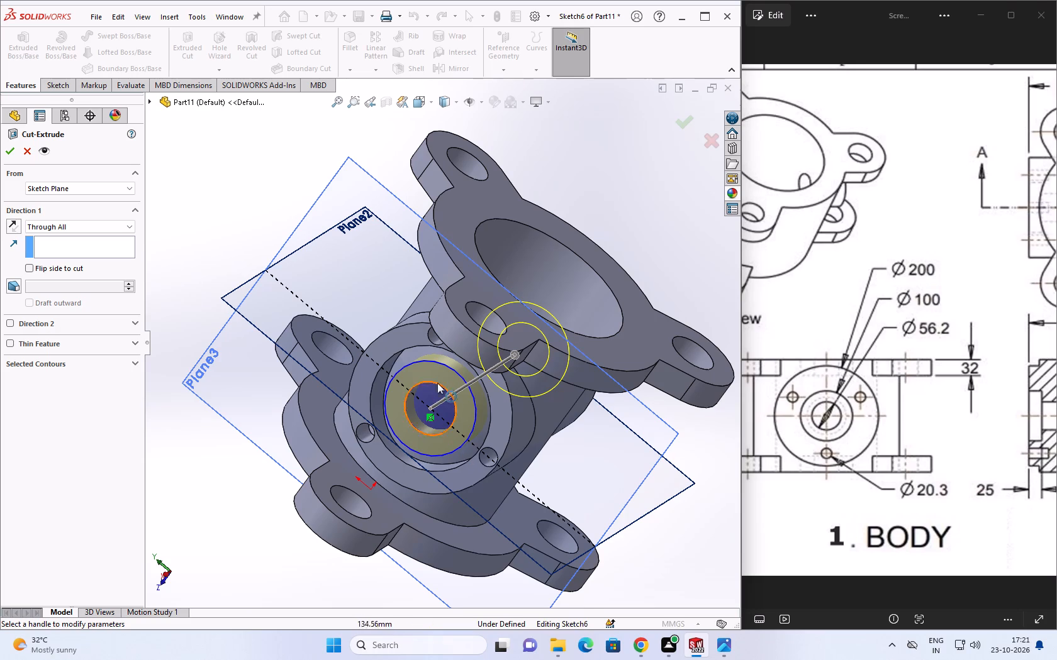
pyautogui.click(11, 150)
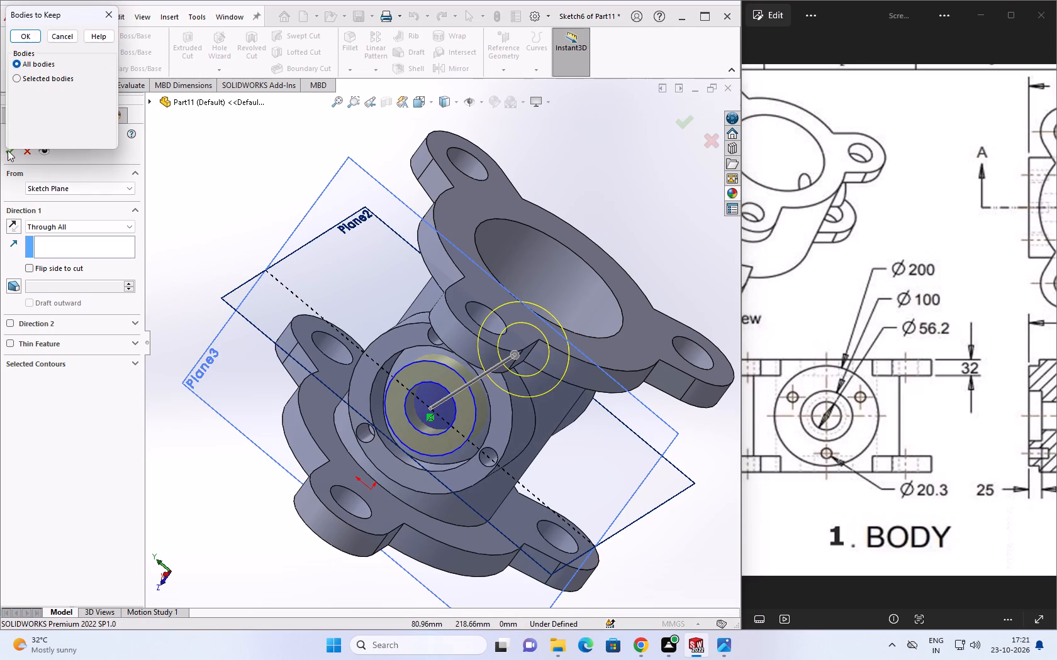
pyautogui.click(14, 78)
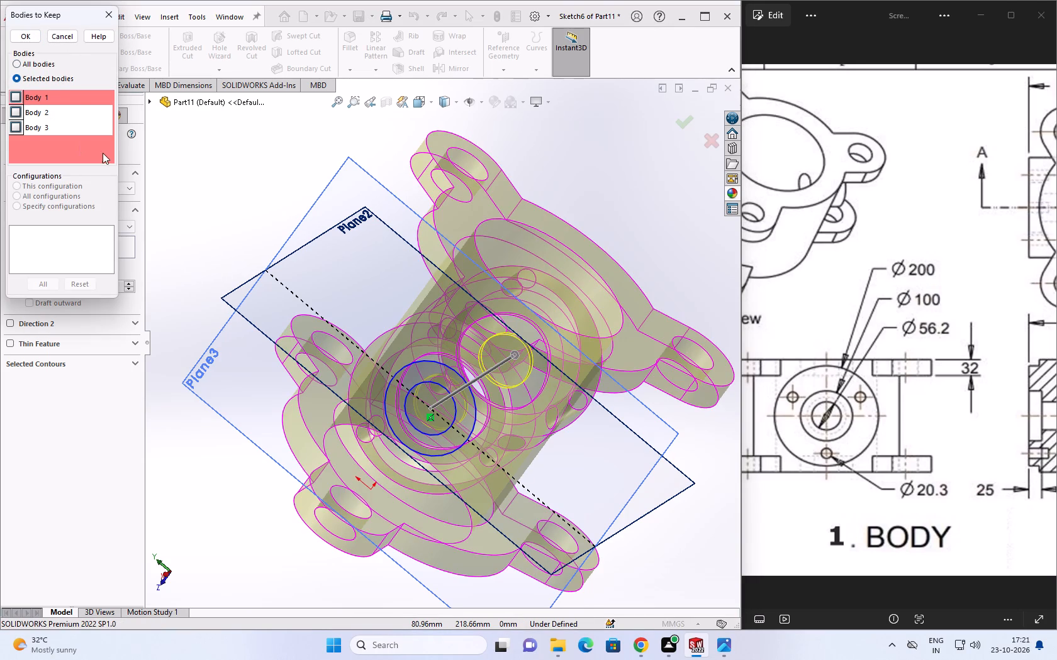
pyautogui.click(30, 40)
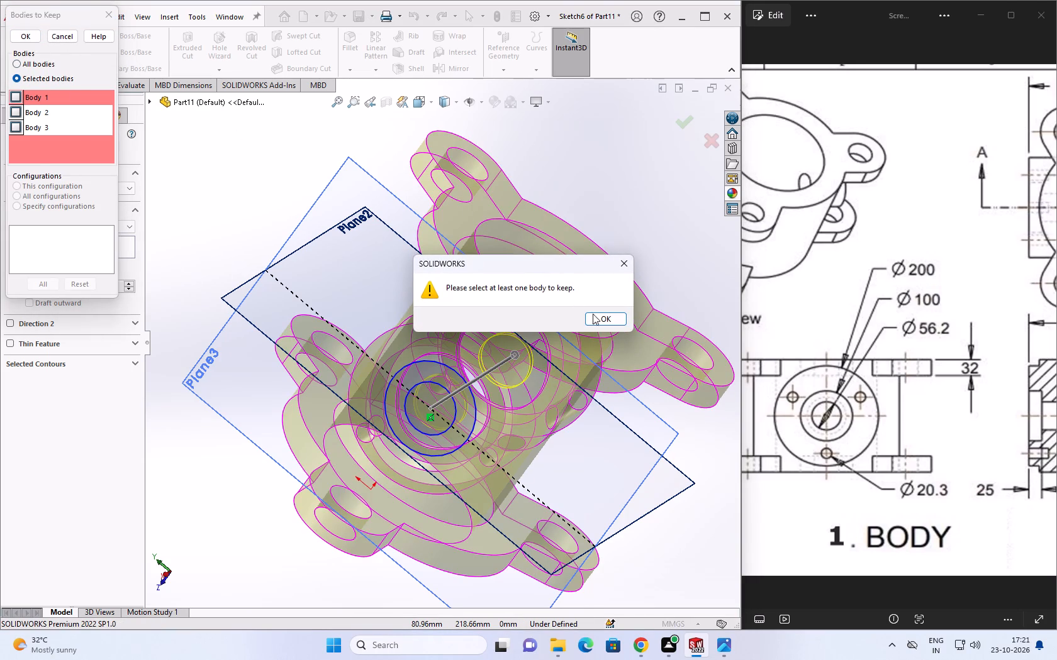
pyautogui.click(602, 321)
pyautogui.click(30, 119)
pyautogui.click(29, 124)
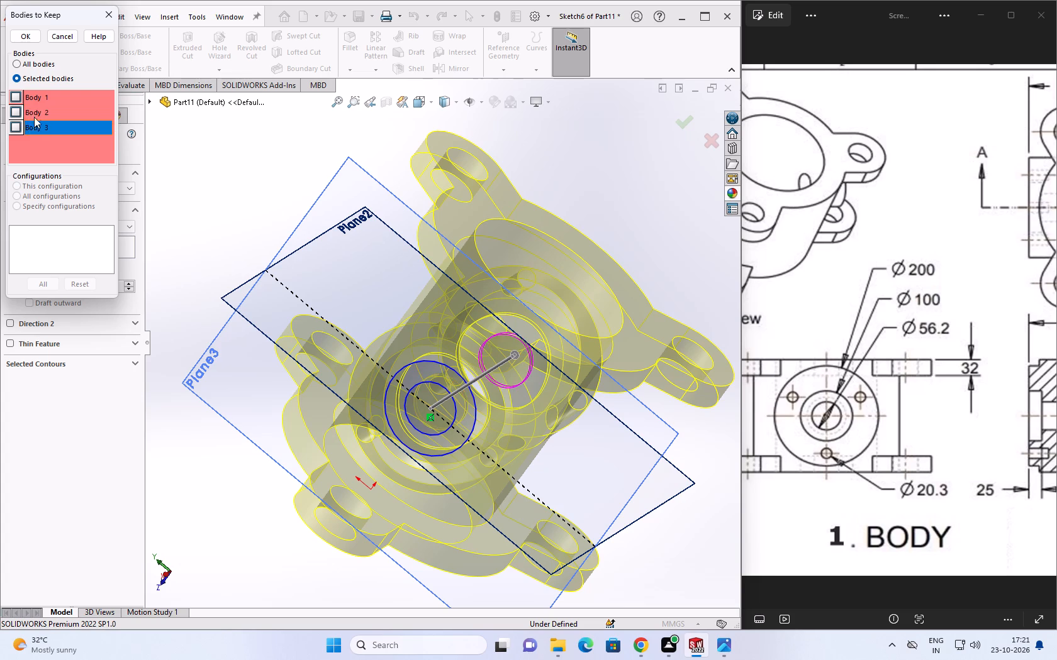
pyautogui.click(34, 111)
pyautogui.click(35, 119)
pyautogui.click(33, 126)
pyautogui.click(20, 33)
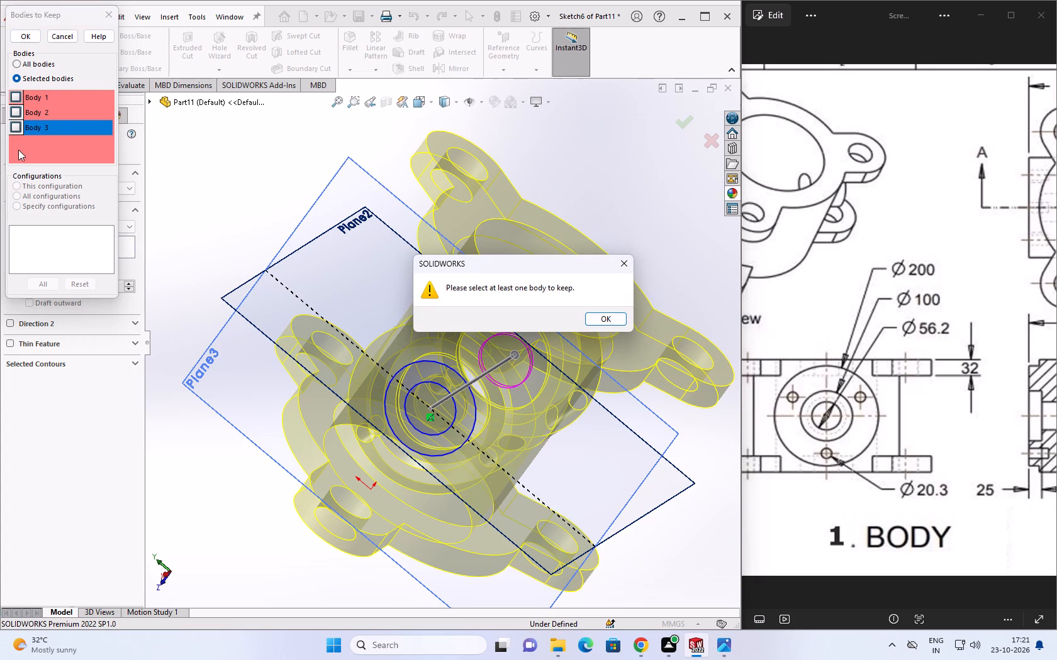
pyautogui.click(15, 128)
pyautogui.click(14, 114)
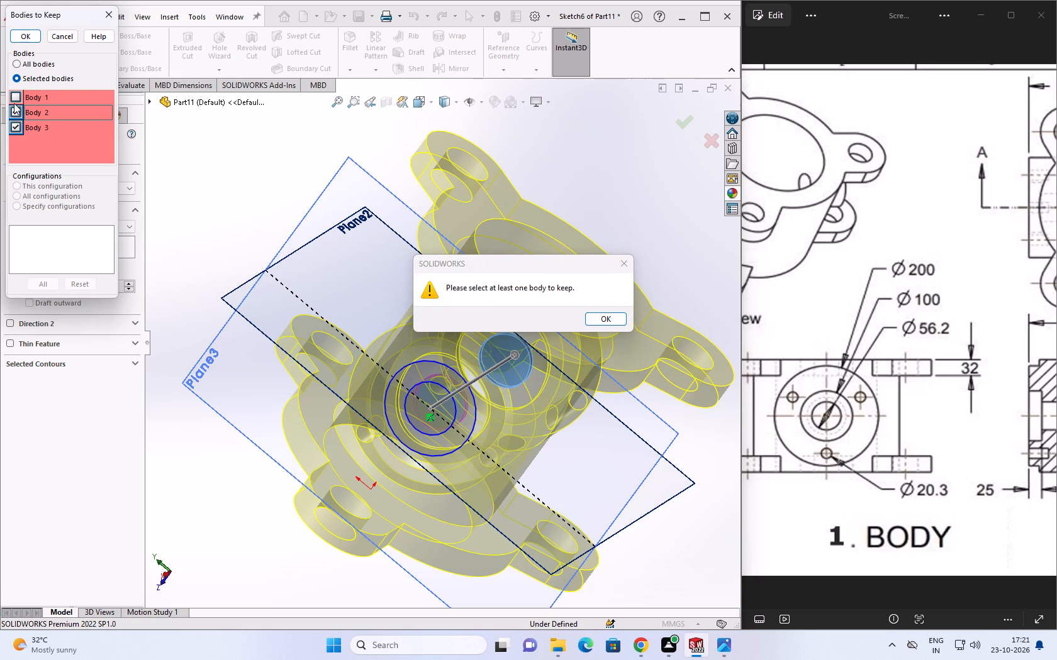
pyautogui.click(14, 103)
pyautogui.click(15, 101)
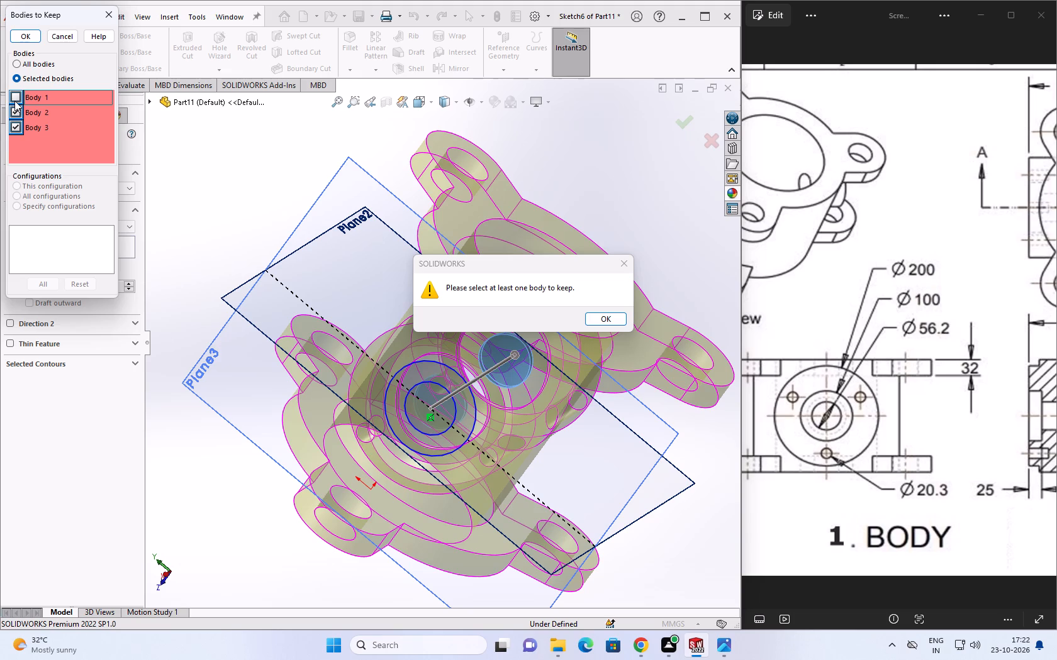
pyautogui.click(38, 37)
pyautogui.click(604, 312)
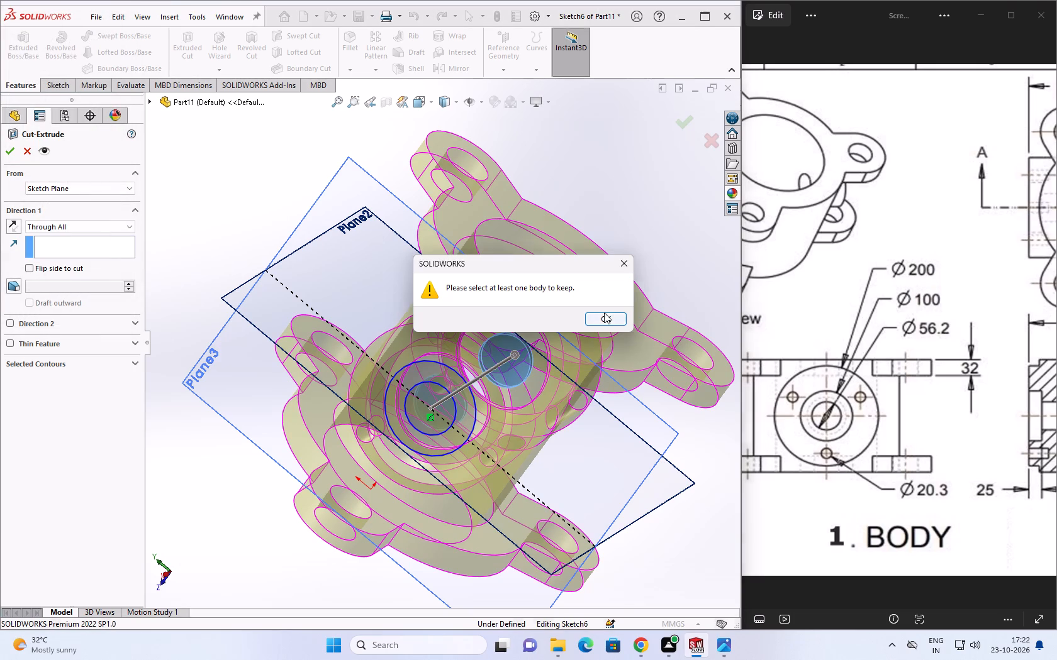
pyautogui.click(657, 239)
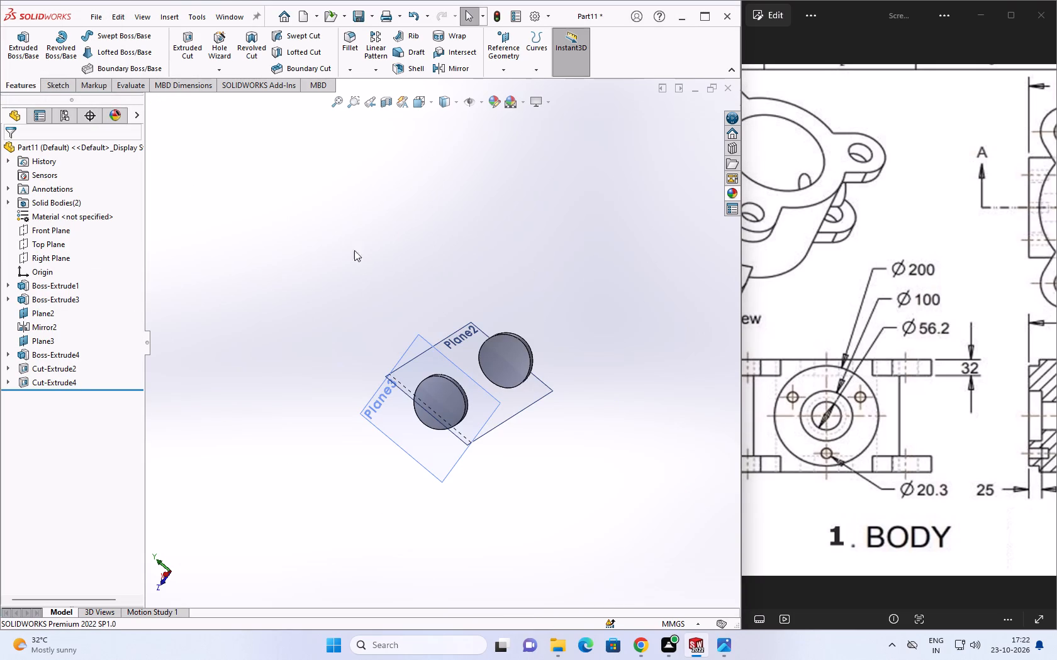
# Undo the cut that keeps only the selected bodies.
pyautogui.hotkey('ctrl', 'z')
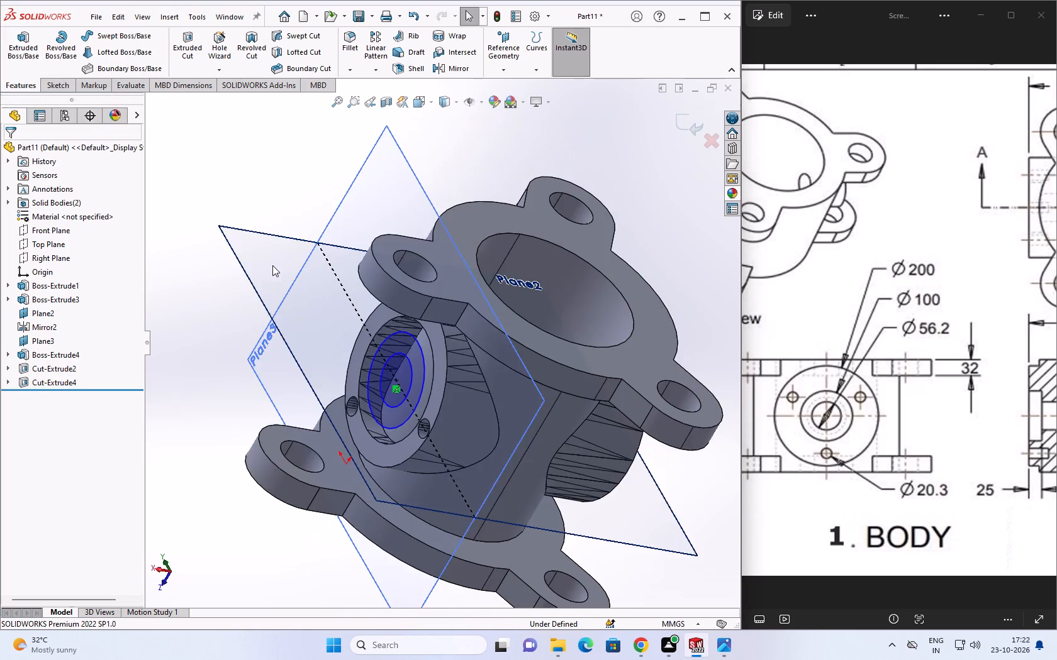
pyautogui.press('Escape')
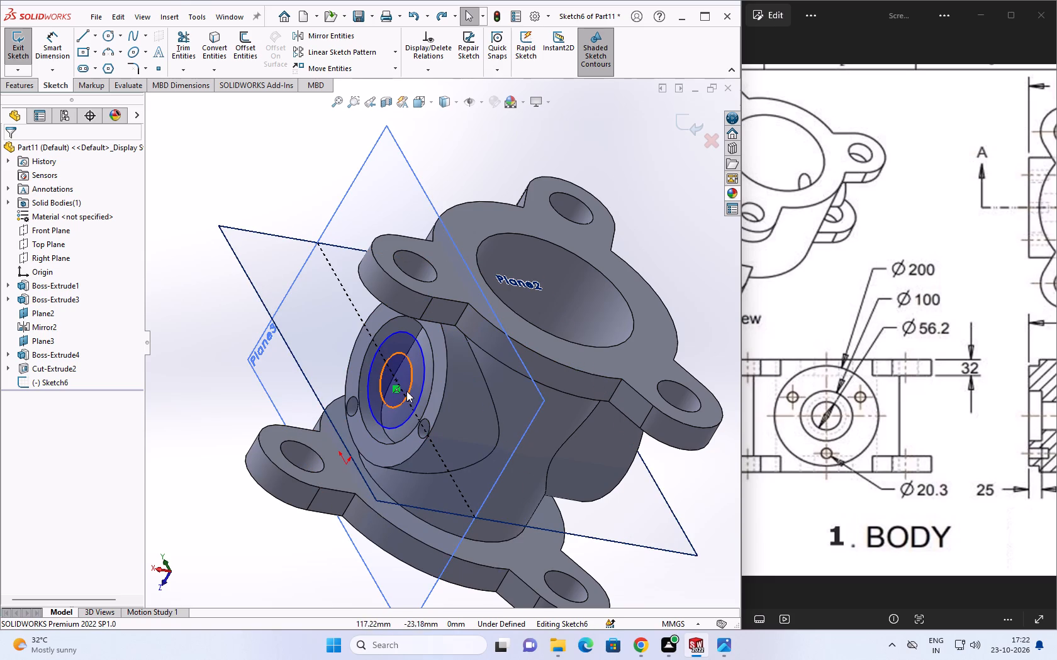
# View the Plane3 sketch face-on and delete the smaller inner circle at the side boss centre.
pyautogui.click(36, 383)
pyautogui.click(70, 364)
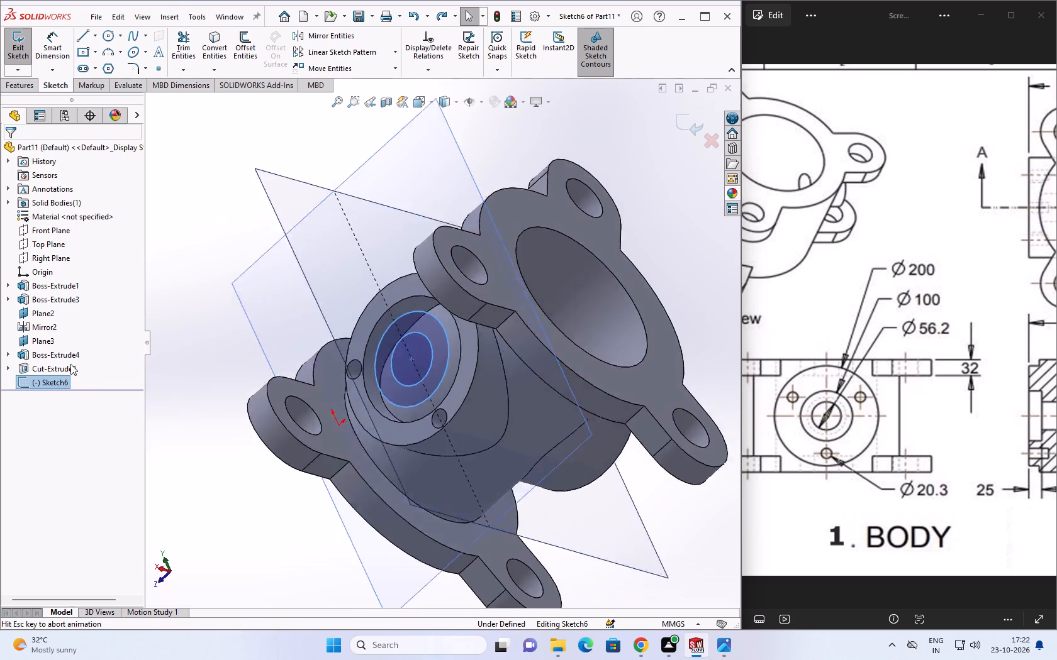
pyautogui.click(465, 355)
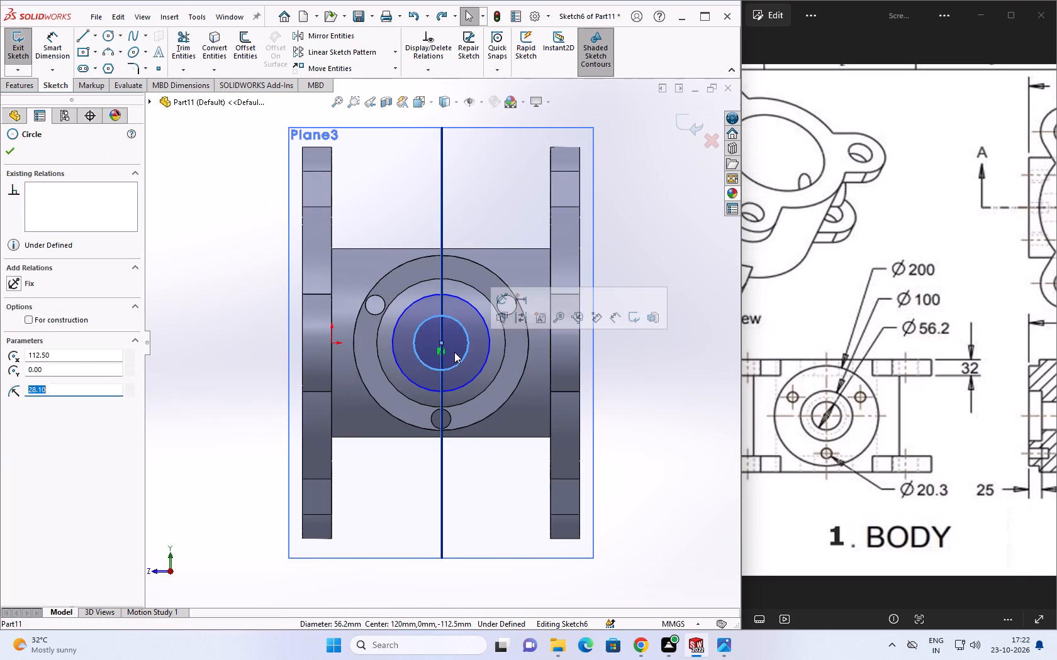
pyautogui.press('Delete')
# Extrude the remaining circle as a merged boss Through All from Plane3, reversed through the body, comparing it with the BODY drawing.
pyautogui.moveTo(629, 336); pyautogui.dragTo(528, 287, button='middle')
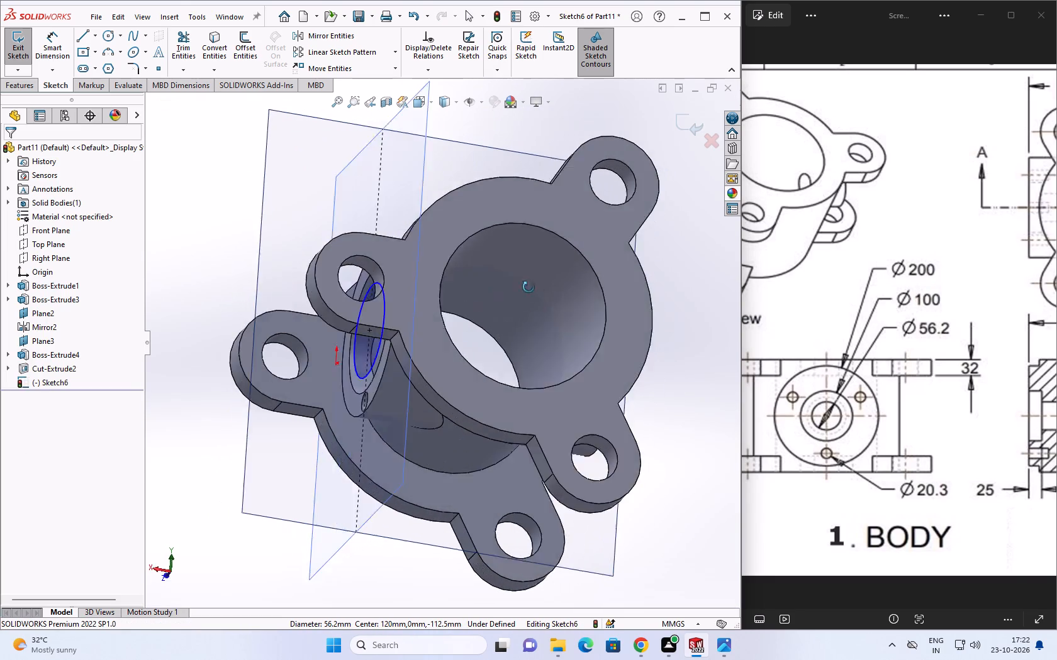
pyautogui.moveTo(528, 287); pyautogui.dragTo(561, 261, button='middle')
pyautogui.click(20, 84)
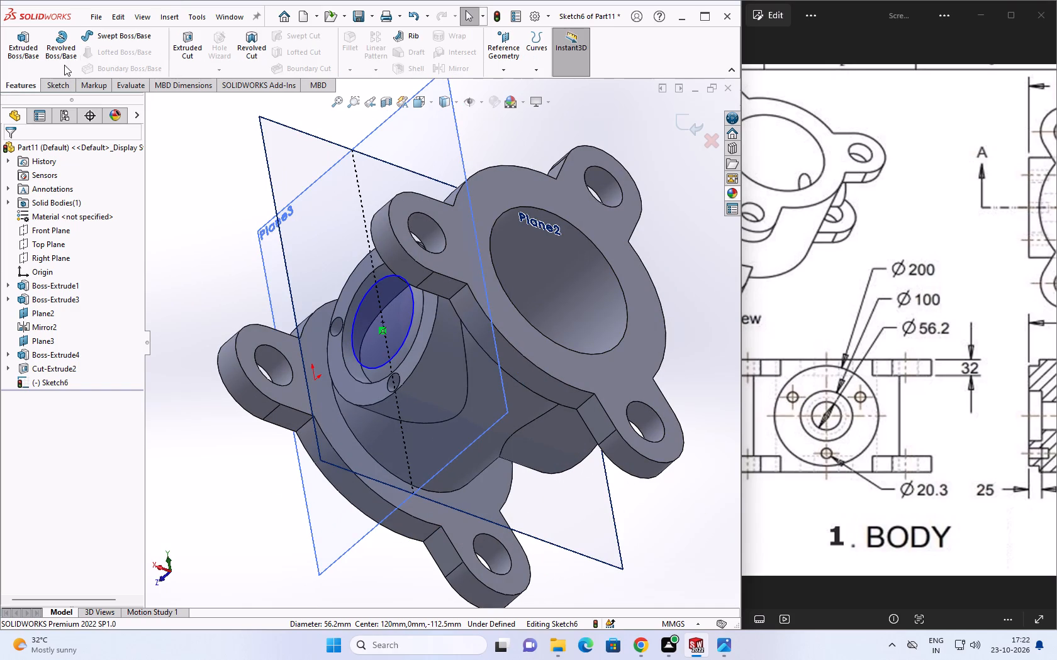
pyautogui.click(26, 48)
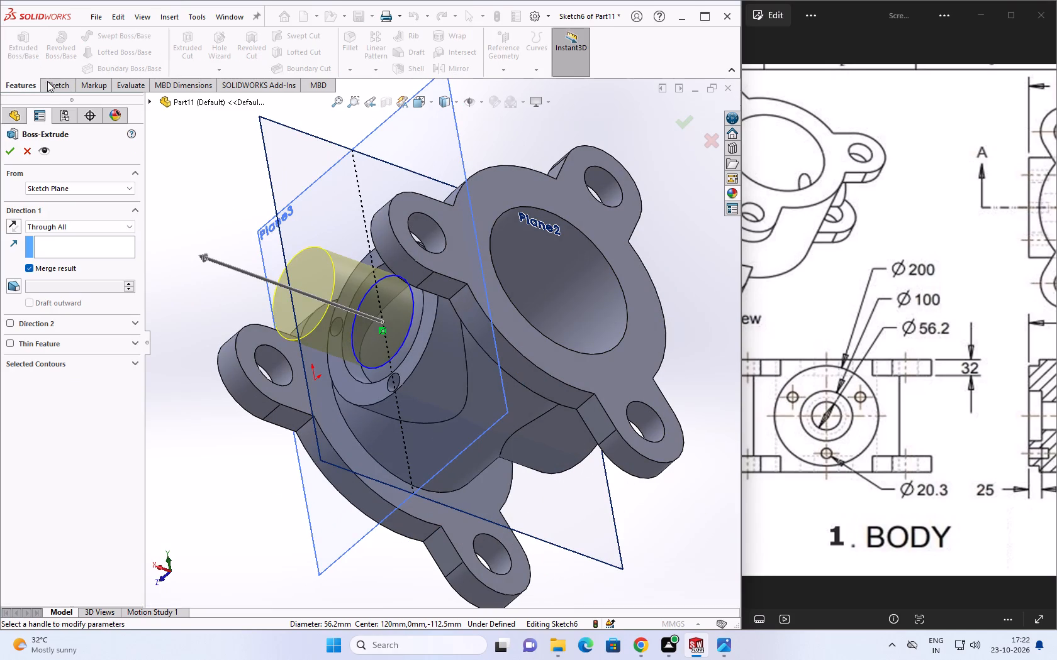
pyautogui.click(10, 228)
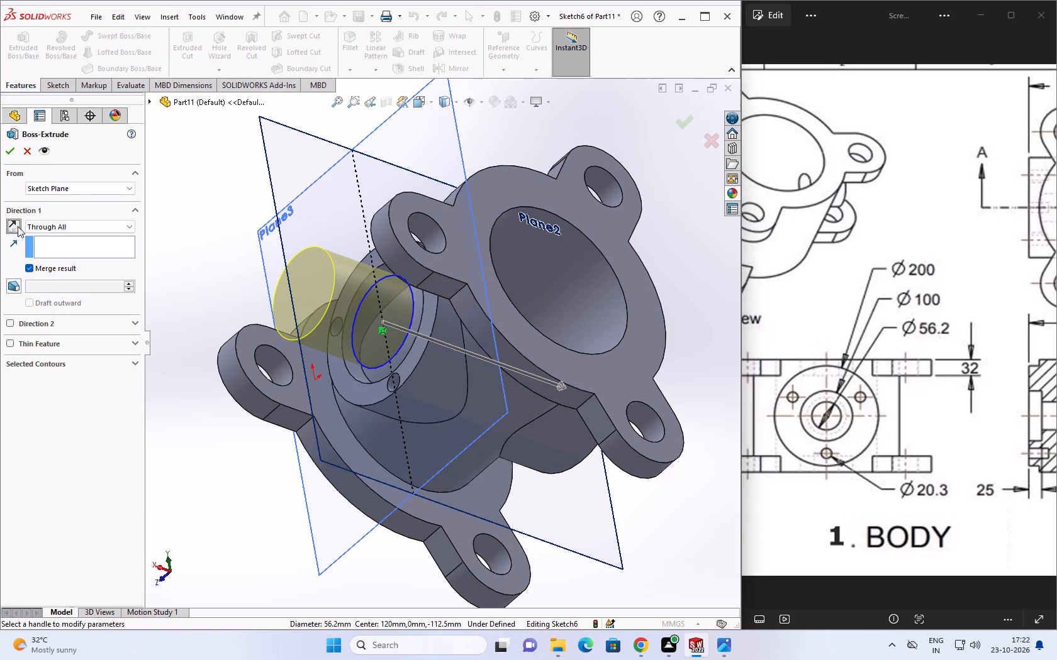
pyautogui.moveTo(343, 300); pyautogui.dragTo(278, 272, button='middle')
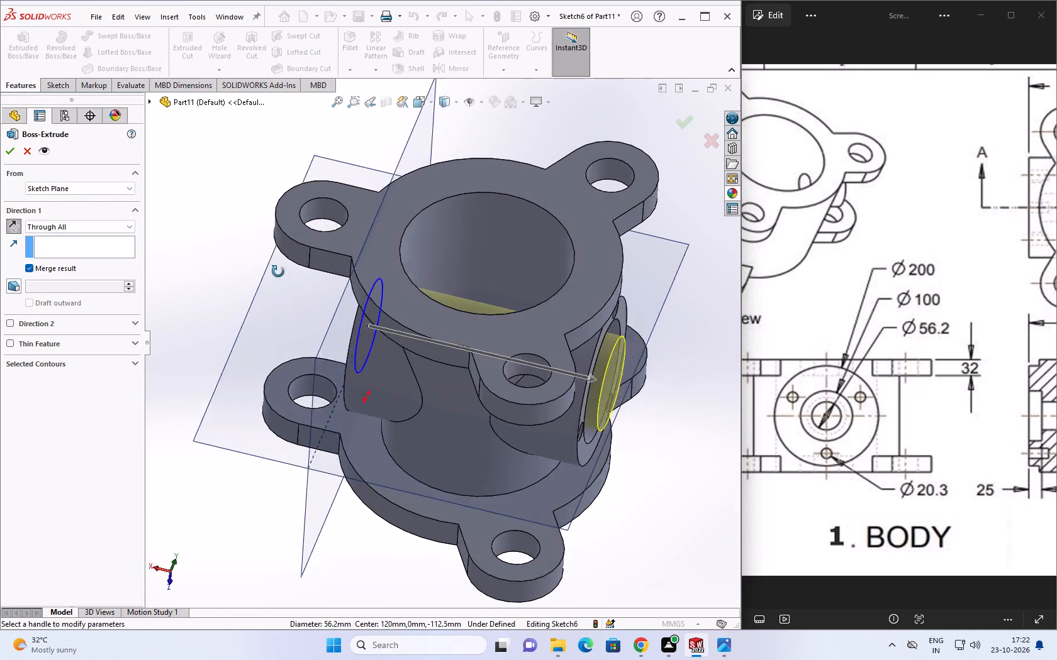
pyautogui.moveTo(278, 272); pyautogui.dragTo(293, 295, button='middle')
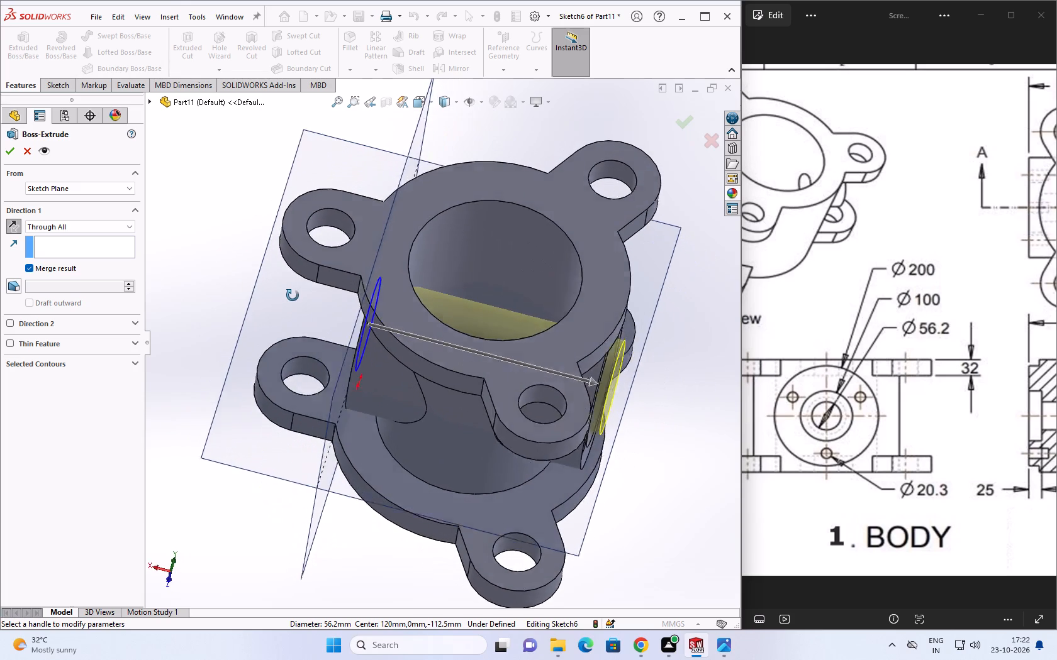
pyautogui.moveTo(293, 295); pyautogui.dragTo(271, 299, button='middle')
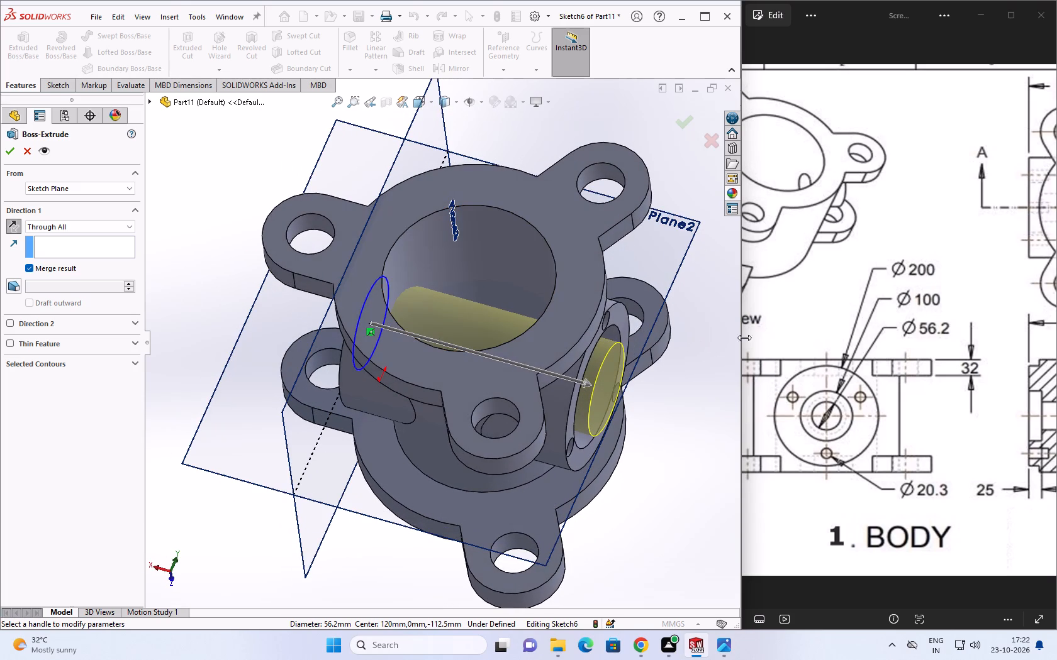
pyautogui.click(900, 292)
pyautogui.scroll(-8, 876, 292)
pyautogui.middleClick(837, 285)
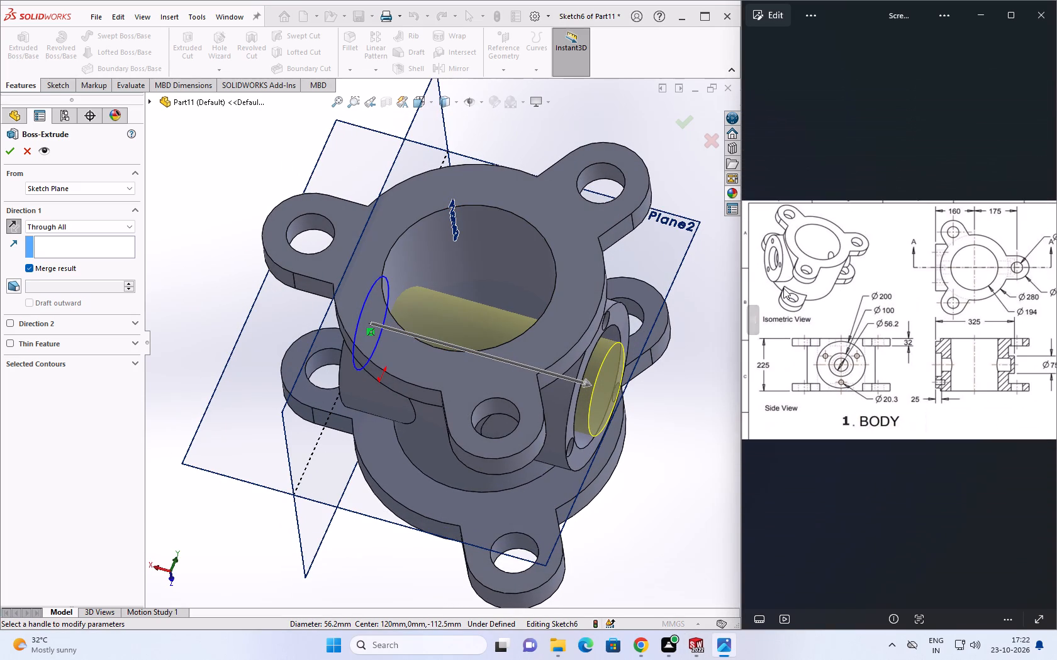
pyautogui.scroll(2, 781, 287)
pyautogui.middleClick(781, 287)
pyautogui.scroll(5, 781, 287)
pyautogui.middleClick(776, 261)
pyautogui.scroll(3, 774, 270)
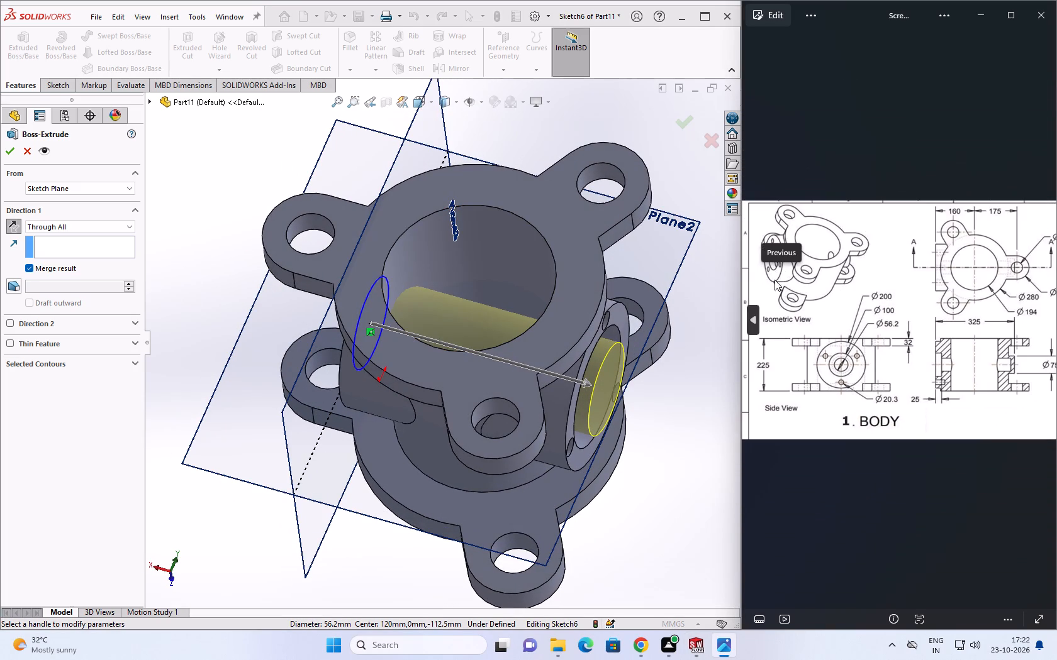
pyautogui.click(12, 155)
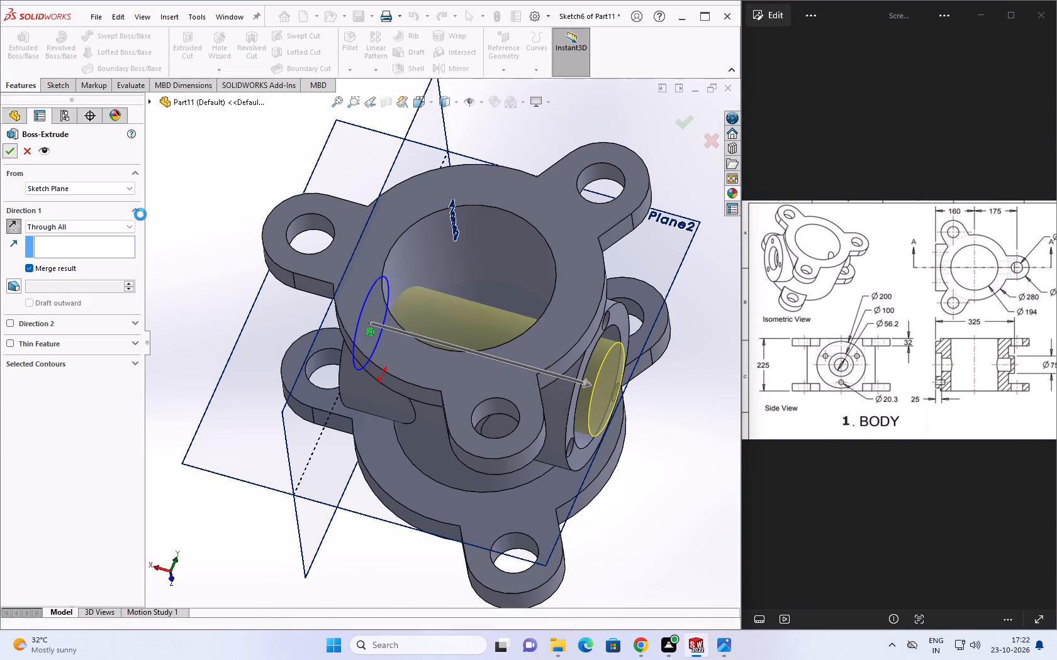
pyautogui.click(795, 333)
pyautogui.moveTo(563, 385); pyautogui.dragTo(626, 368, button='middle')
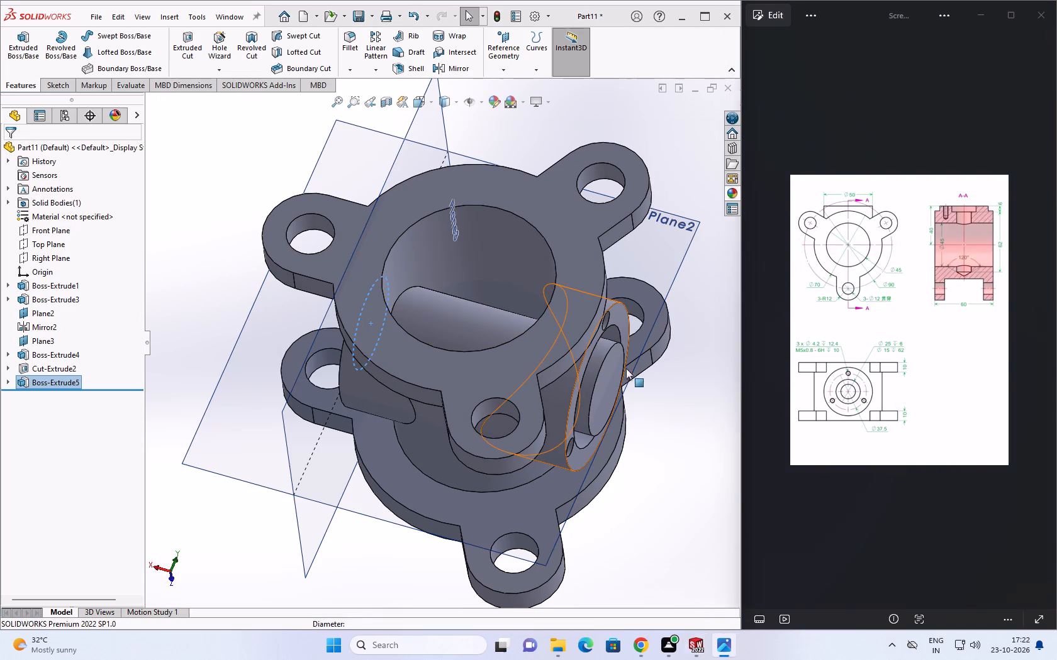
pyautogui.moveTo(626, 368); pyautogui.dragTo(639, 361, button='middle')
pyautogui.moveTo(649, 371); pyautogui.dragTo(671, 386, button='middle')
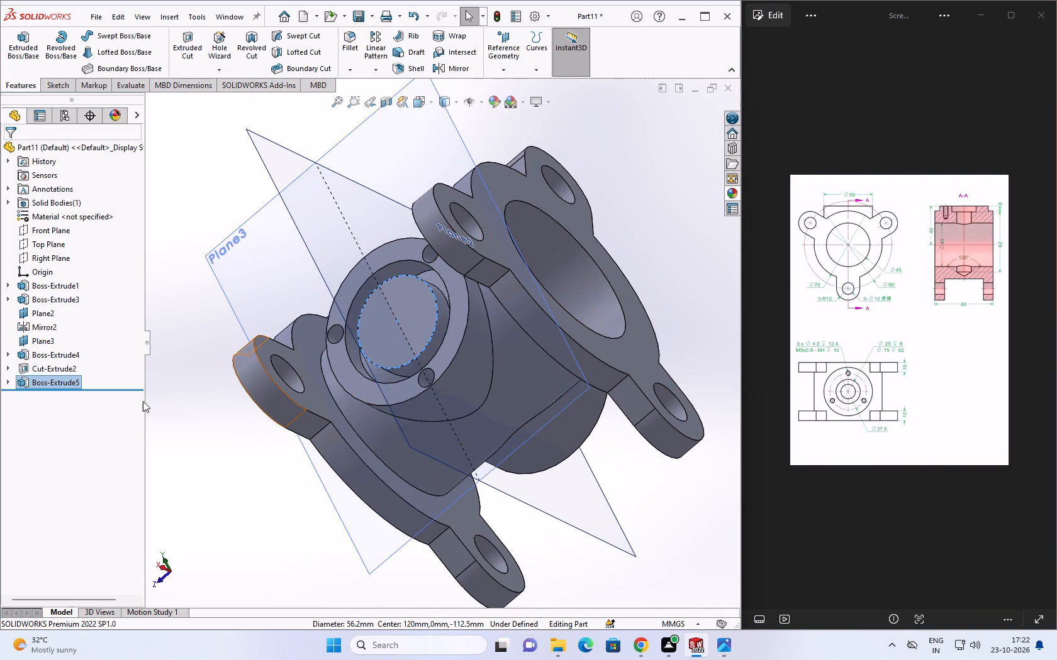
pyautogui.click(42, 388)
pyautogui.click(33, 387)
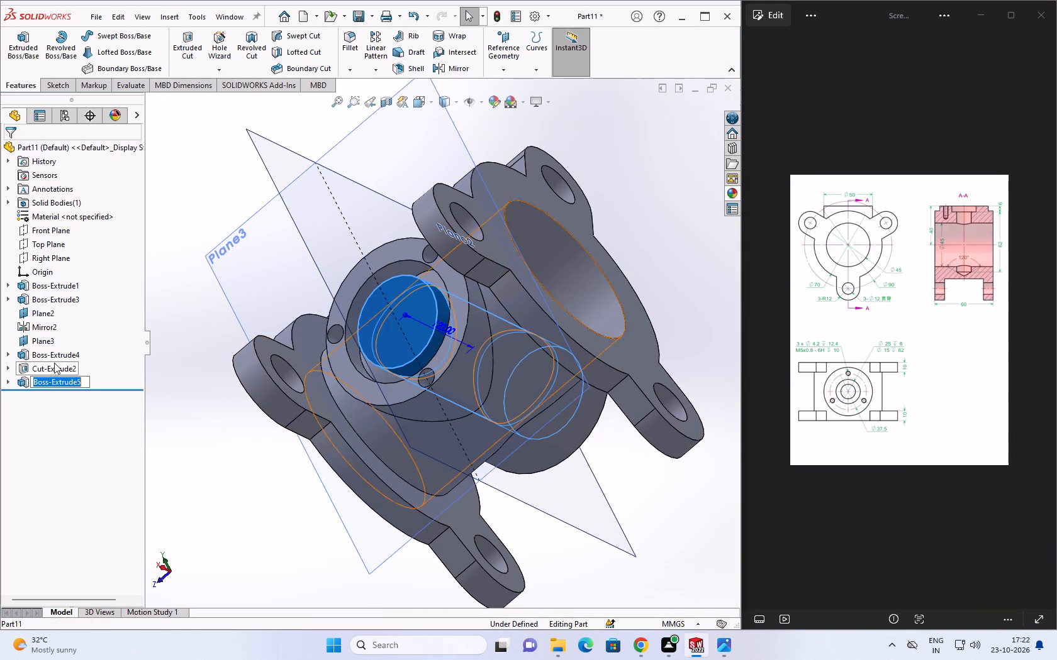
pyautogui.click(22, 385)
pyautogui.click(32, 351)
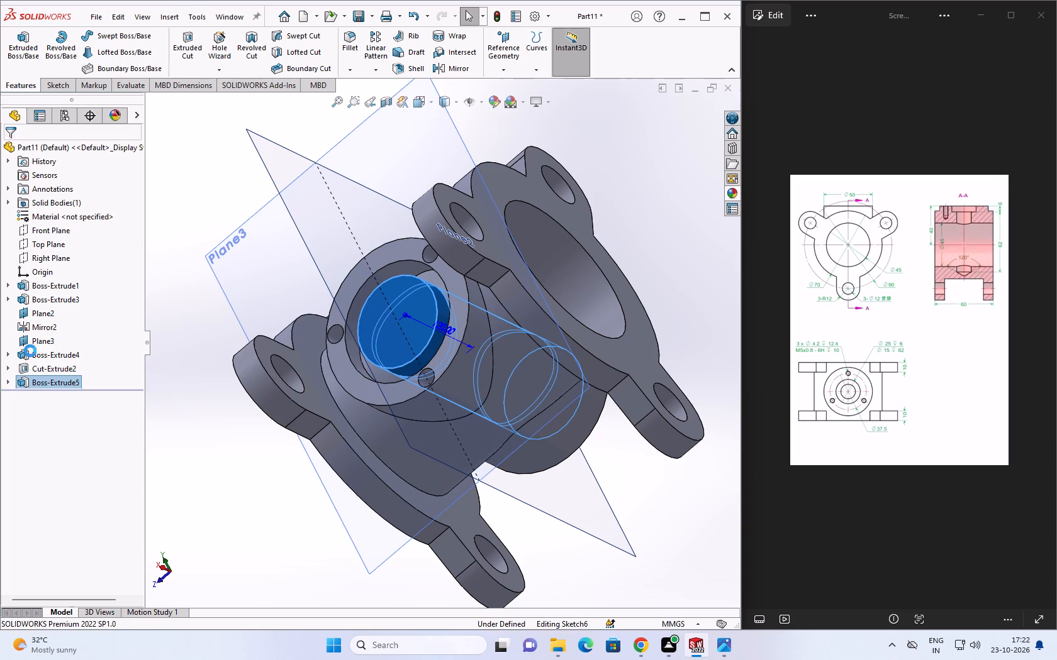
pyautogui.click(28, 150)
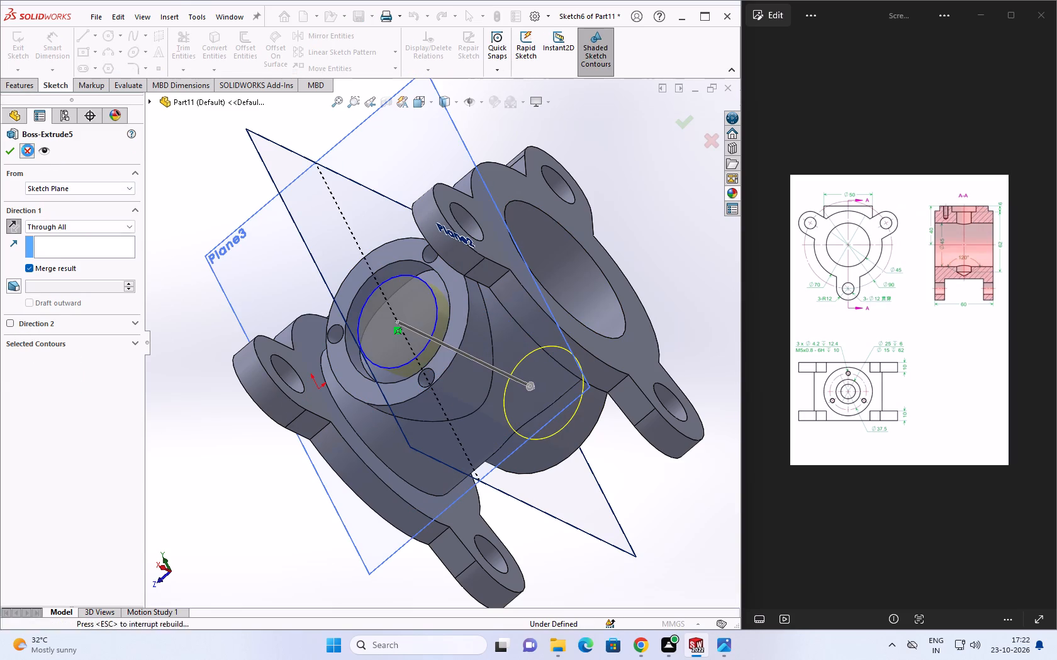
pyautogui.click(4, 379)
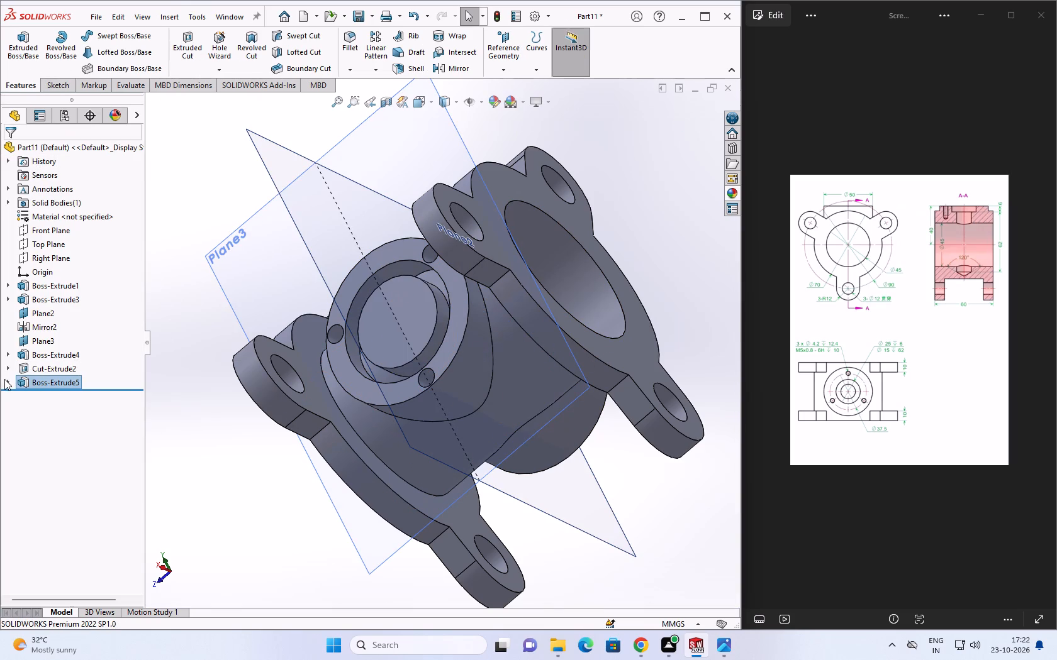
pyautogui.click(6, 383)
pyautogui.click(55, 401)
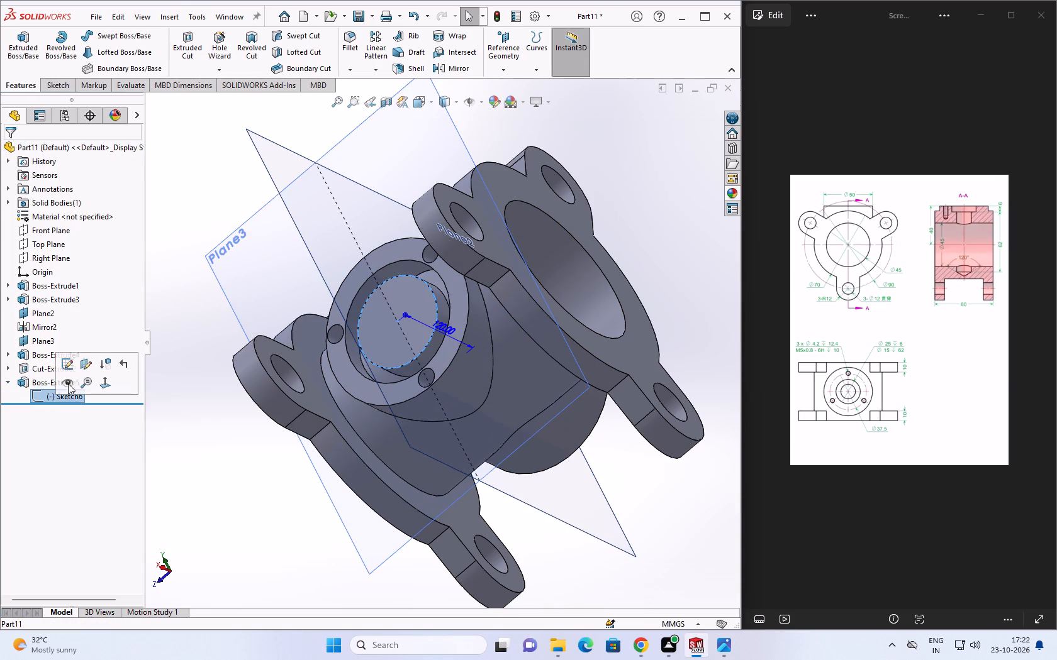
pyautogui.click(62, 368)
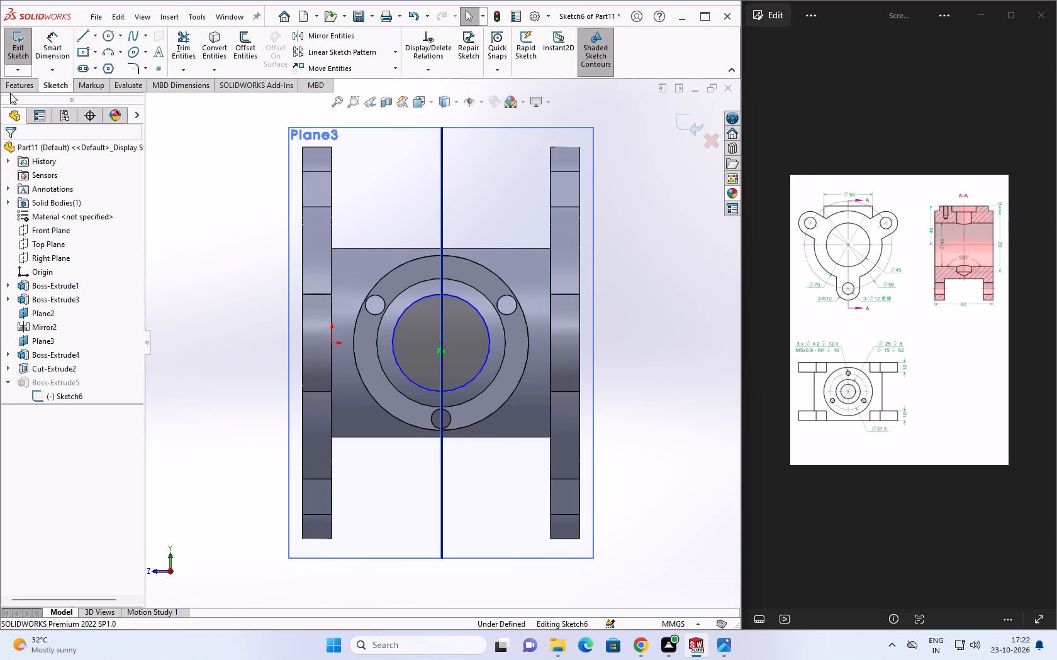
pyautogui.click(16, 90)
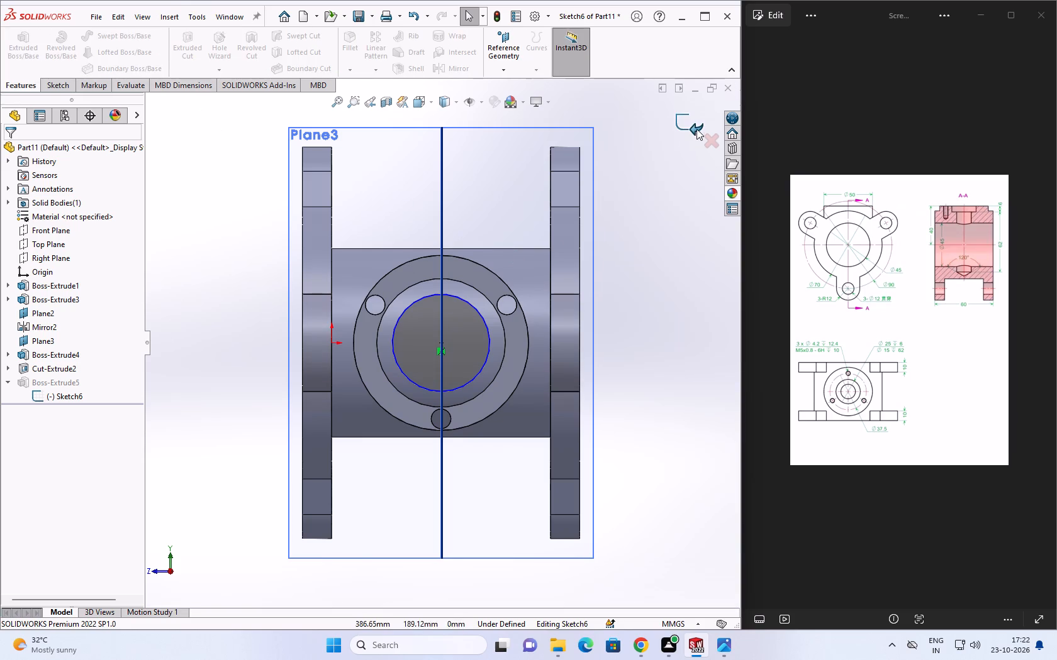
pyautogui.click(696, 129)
# Delete the Boss-Extrude5 feature that fills the side boss bore, keeping its circle sketch on Plane3.
pyautogui.click(57, 387)
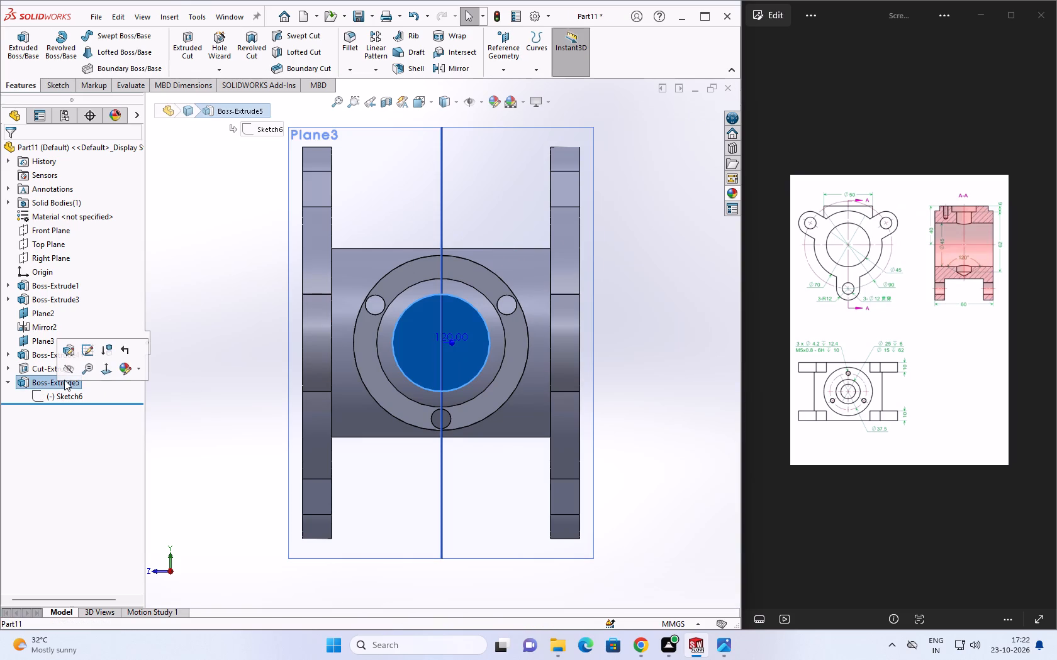
pyautogui.click(36, 385)
pyautogui.rightClick(36, 385)
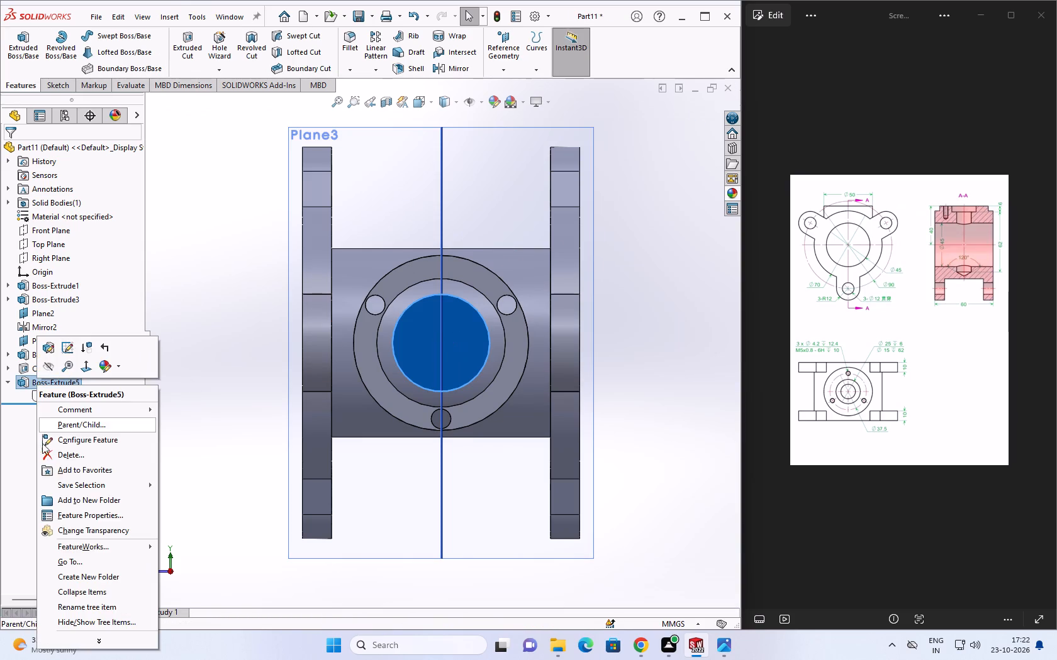
pyautogui.click(40, 453)
pyautogui.click(454, 255)
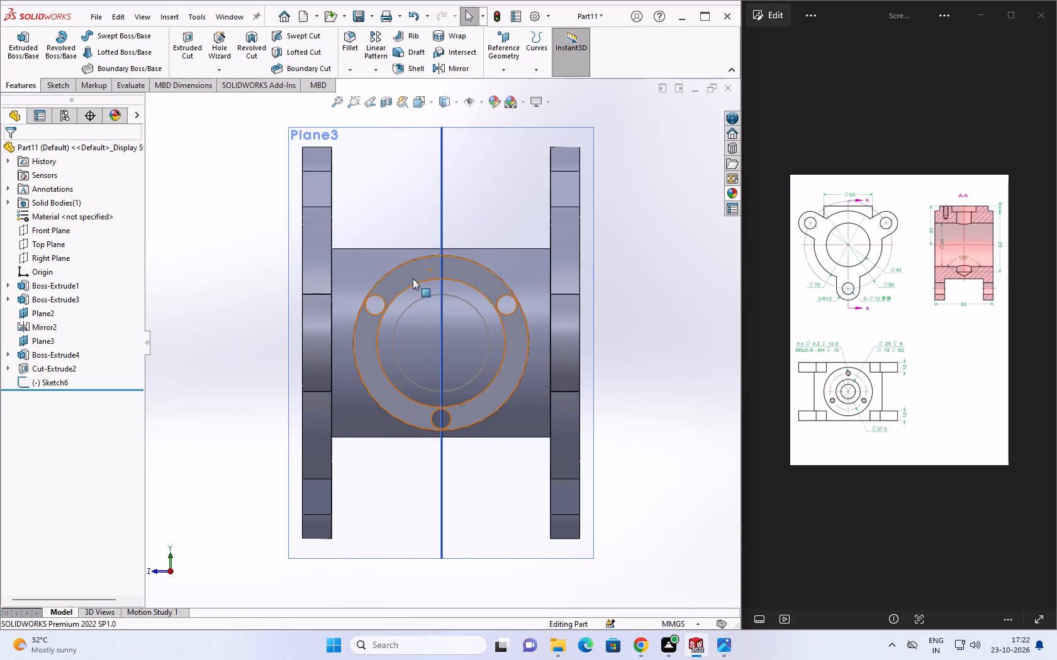
# Extrude-cut the Plane3 circle sketch through the body at the side boss centre.
pyautogui.click(54, 380)
pyautogui.click(64, 339)
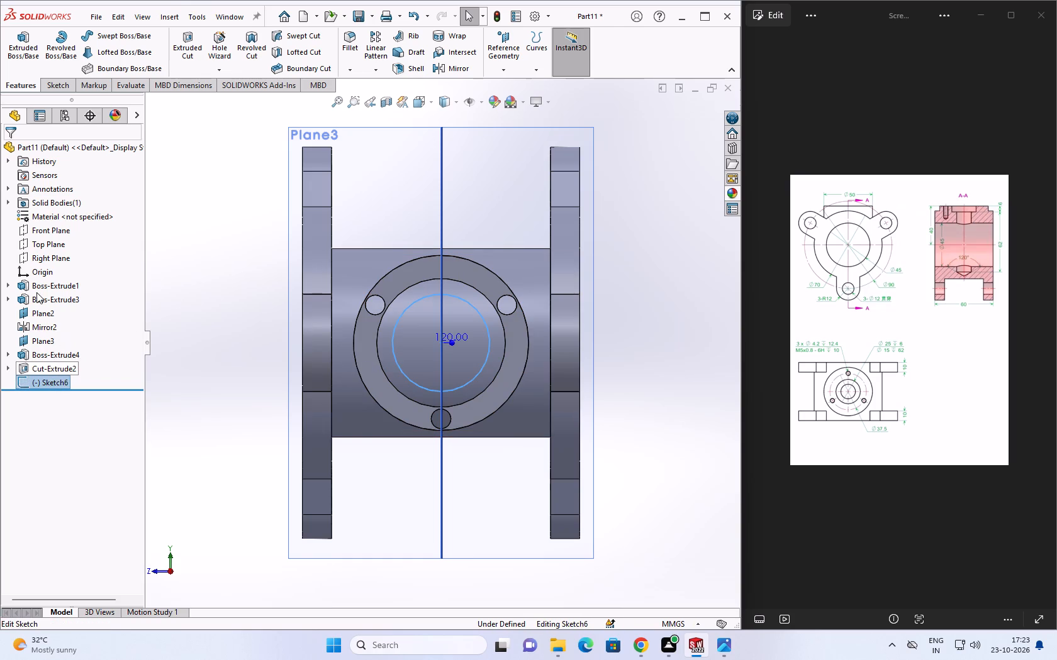
pyautogui.click(10, 89)
pyautogui.click(185, 45)
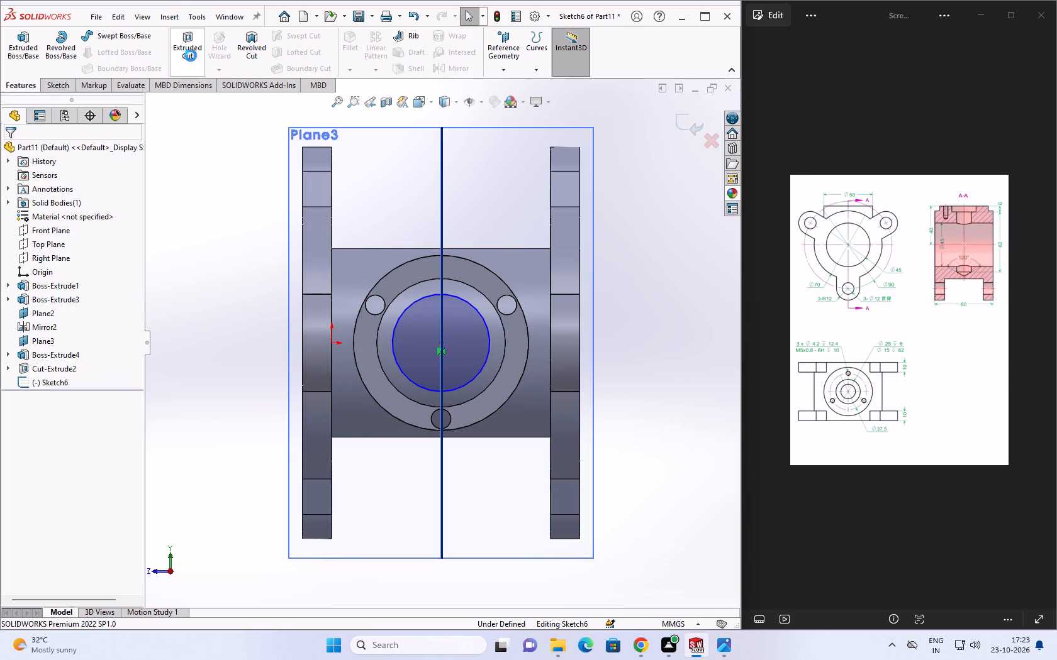
pyautogui.moveTo(672, 447); pyautogui.dragTo(549, 390, button='middle')
pyautogui.click(16, 151)
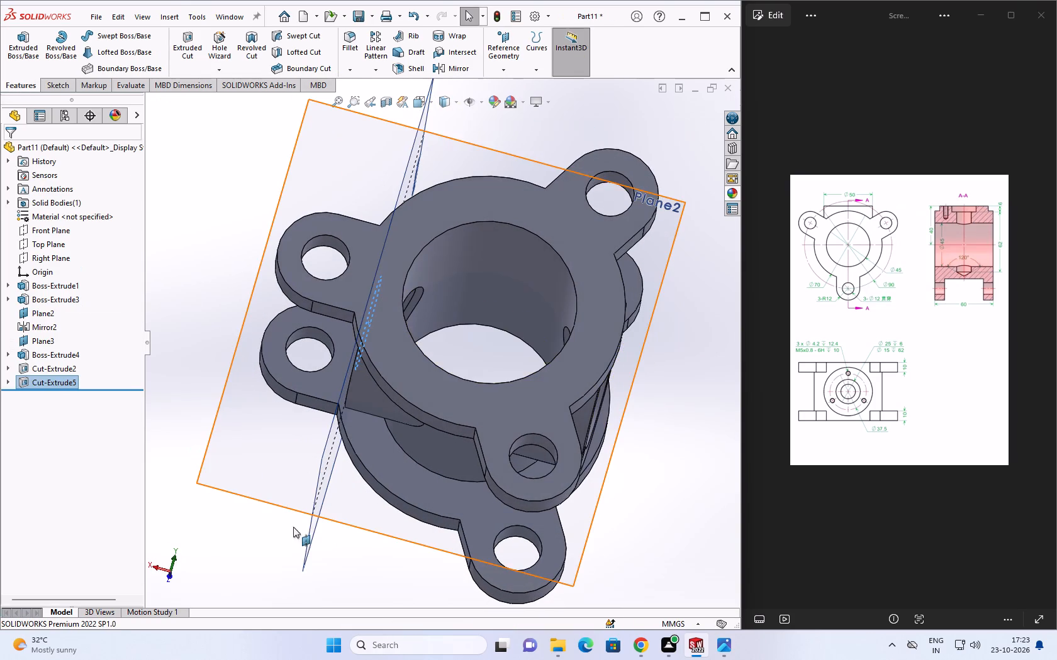
# Examine the new cut through the side boss and the opposite body wall from several angles.
pyautogui.moveTo(376, 549); pyautogui.dragTo(362, 568, button='middle')
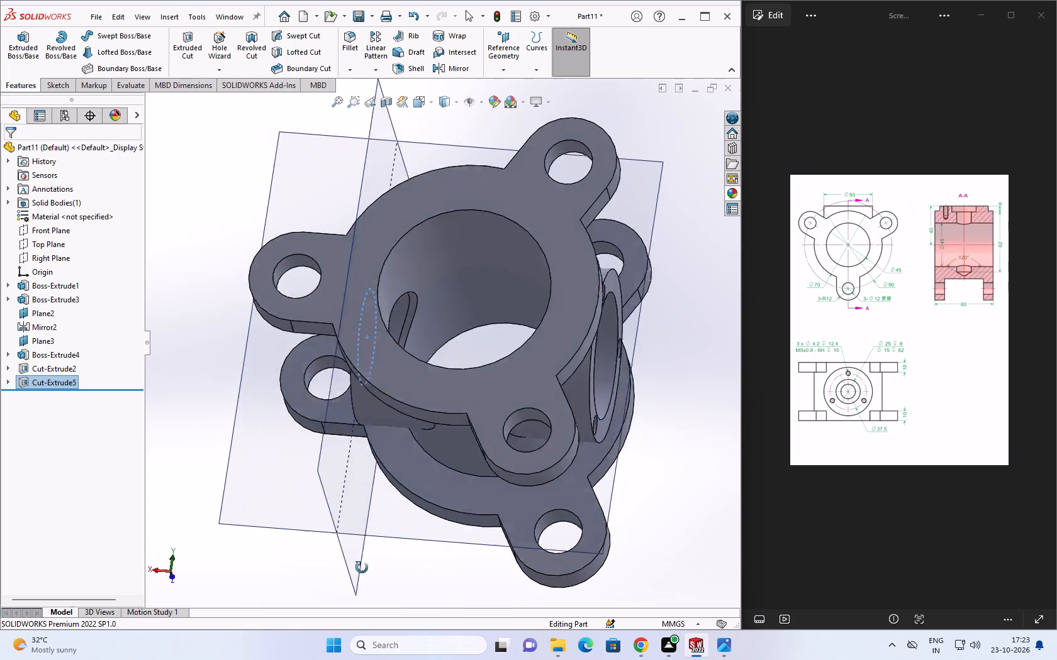
pyautogui.moveTo(362, 568); pyautogui.dragTo(373, 536, button='middle')
pyautogui.click(664, 505)
pyautogui.scroll(-1, 494, 421)
pyautogui.moveTo(494, 421); pyautogui.dragTo(500, 419, button='middle')
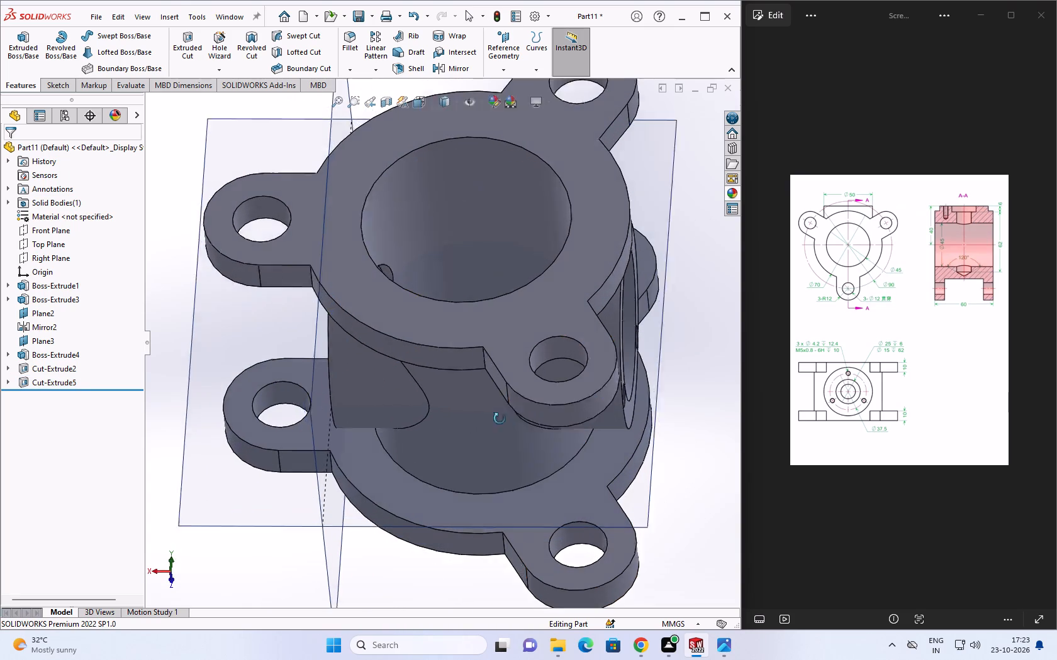
pyautogui.moveTo(500, 419); pyautogui.dragTo(642, 378, button='middle')
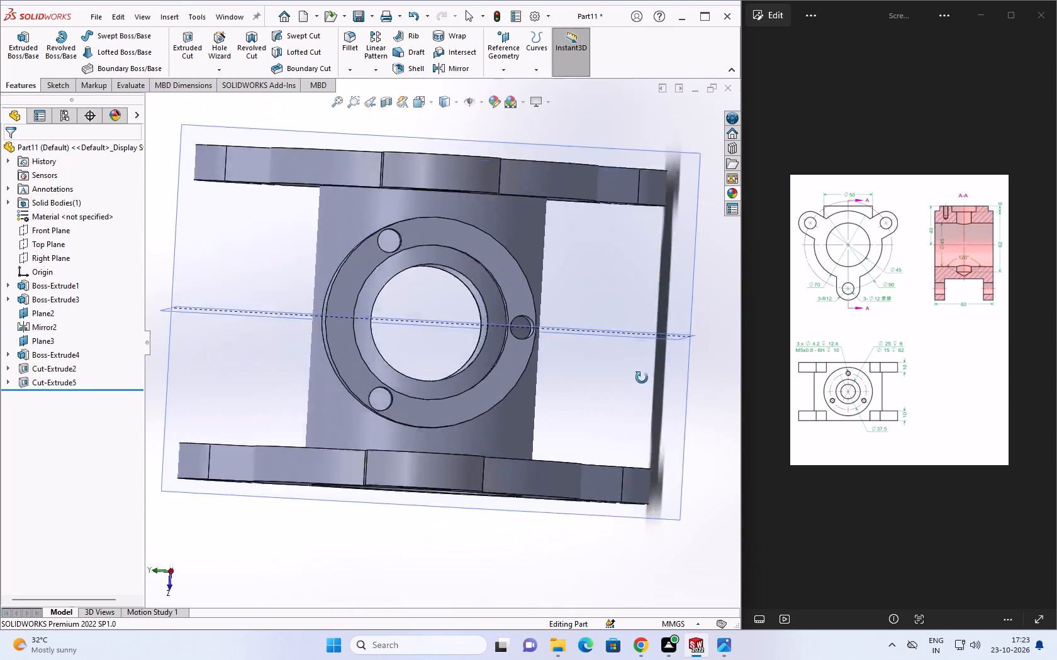
pyautogui.moveTo(642, 378); pyautogui.dragTo(619, 382, button='middle')
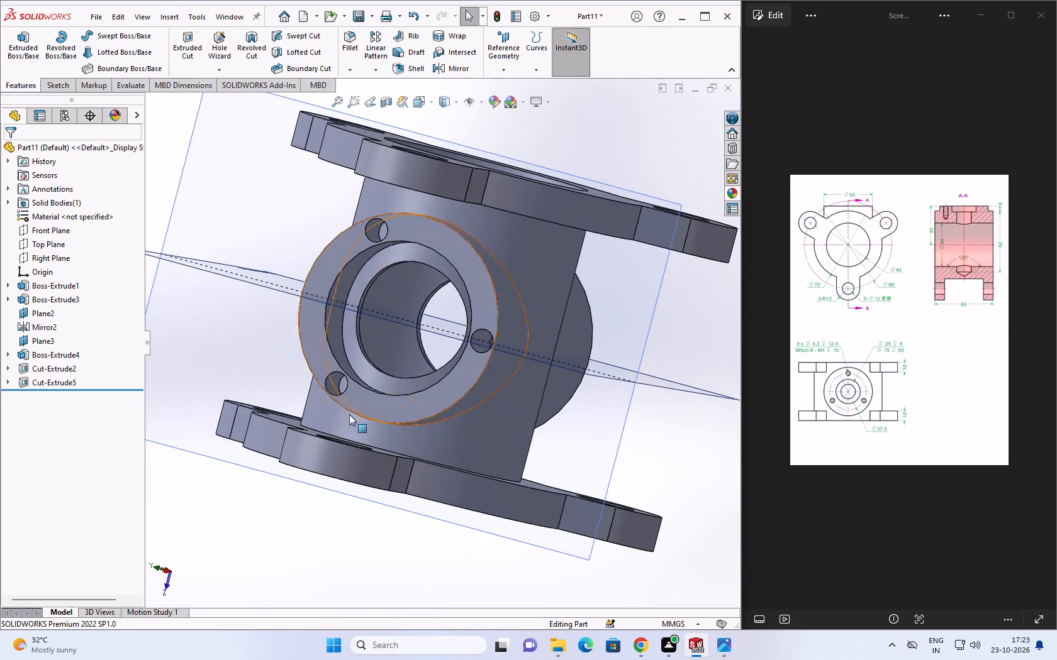
# Edit the bore cut's sketch on Plane3 and dimension its circle with a diameter of 56.2 mm.
pyautogui.click(9, 382)
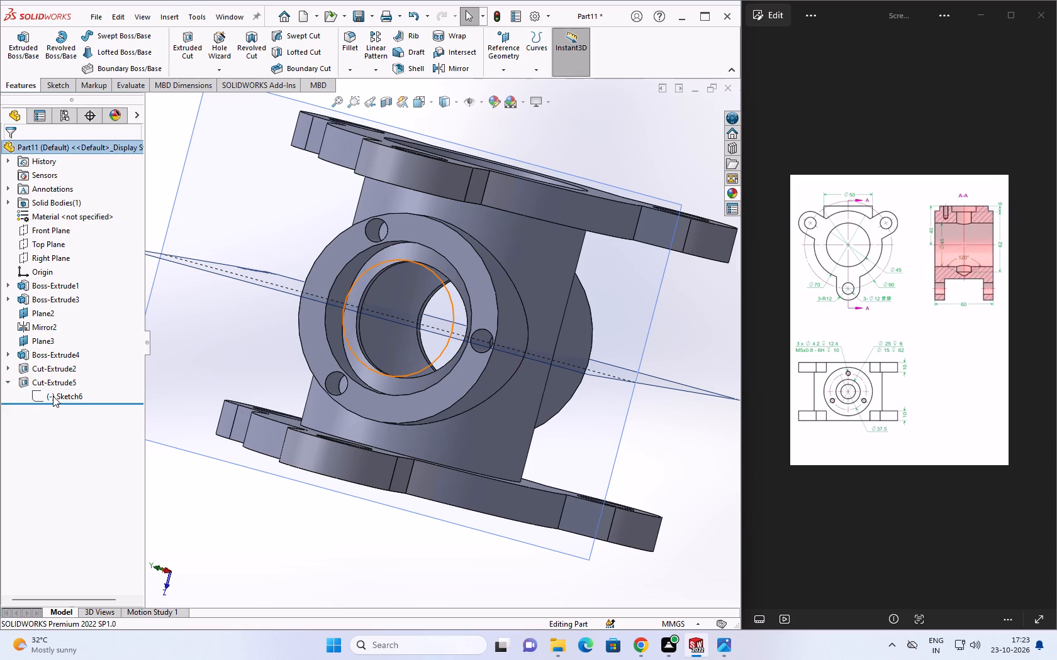
pyautogui.click(53, 396)
pyautogui.click(65, 361)
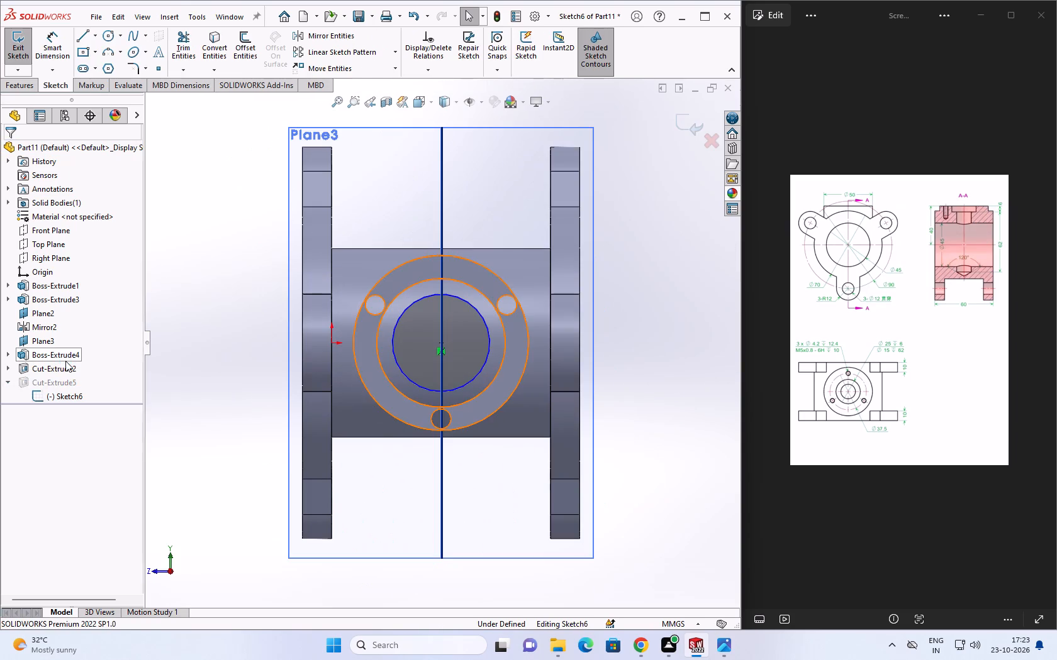
pyautogui.click(60, 44)
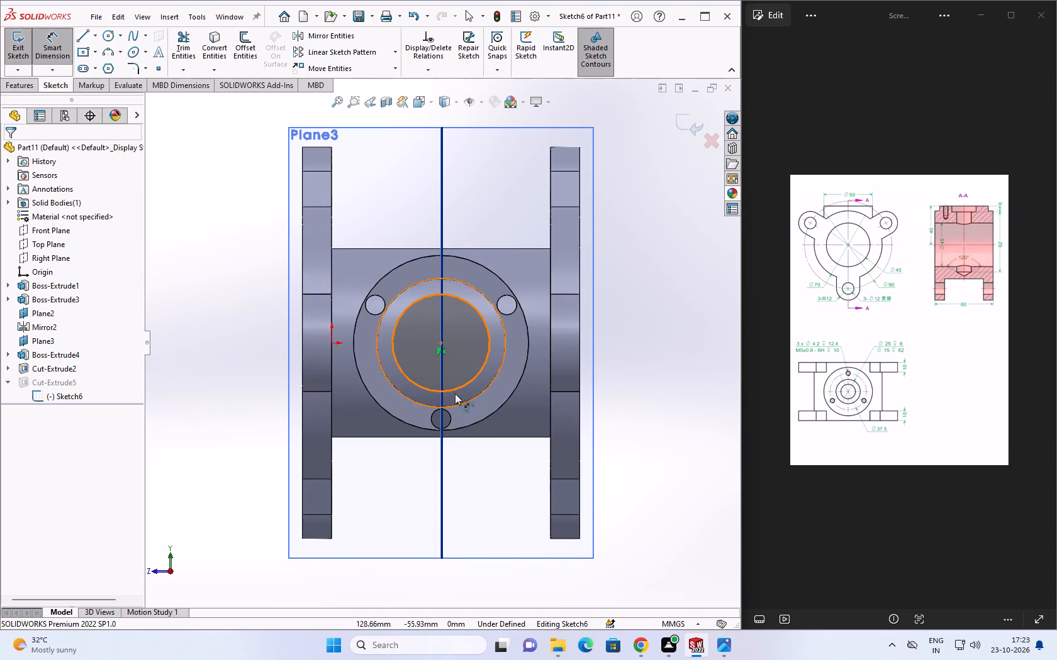
pyautogui.click(460, 386)
pyautogui.click(486, 480)
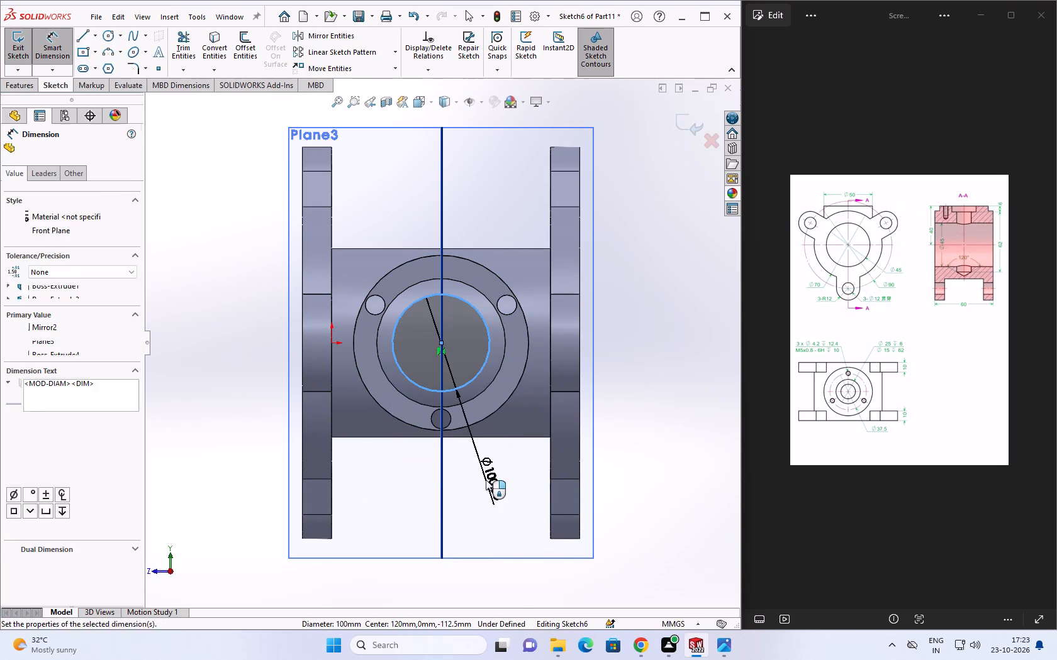
pyautogui.write('56.2')
pyautogui.press('/')
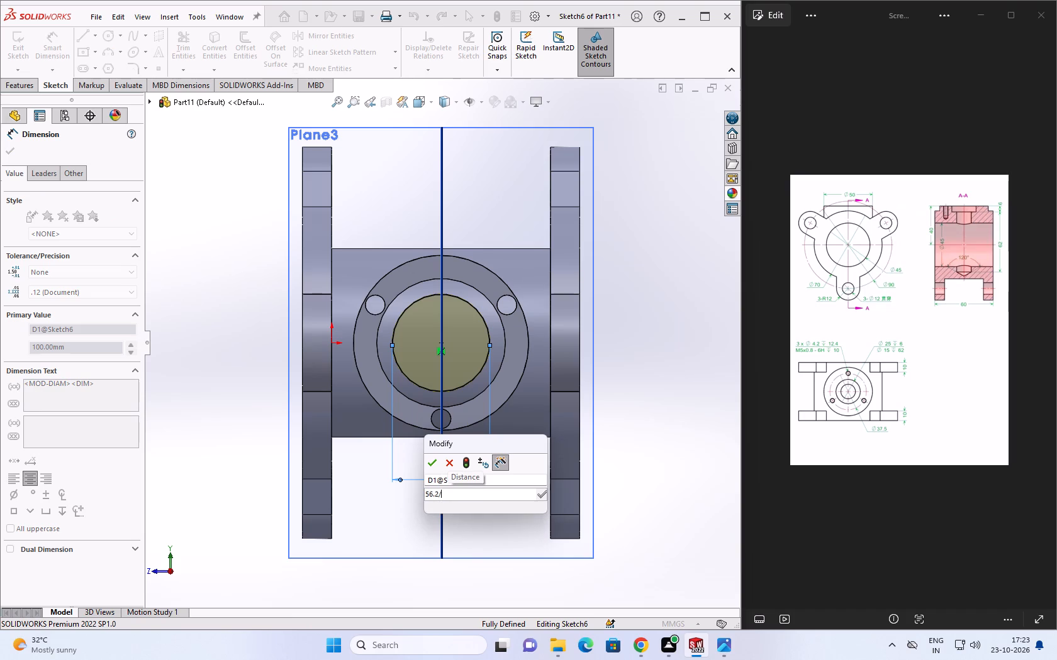
pyautogui.press('BackSpace')
pyautogui.press('Return')
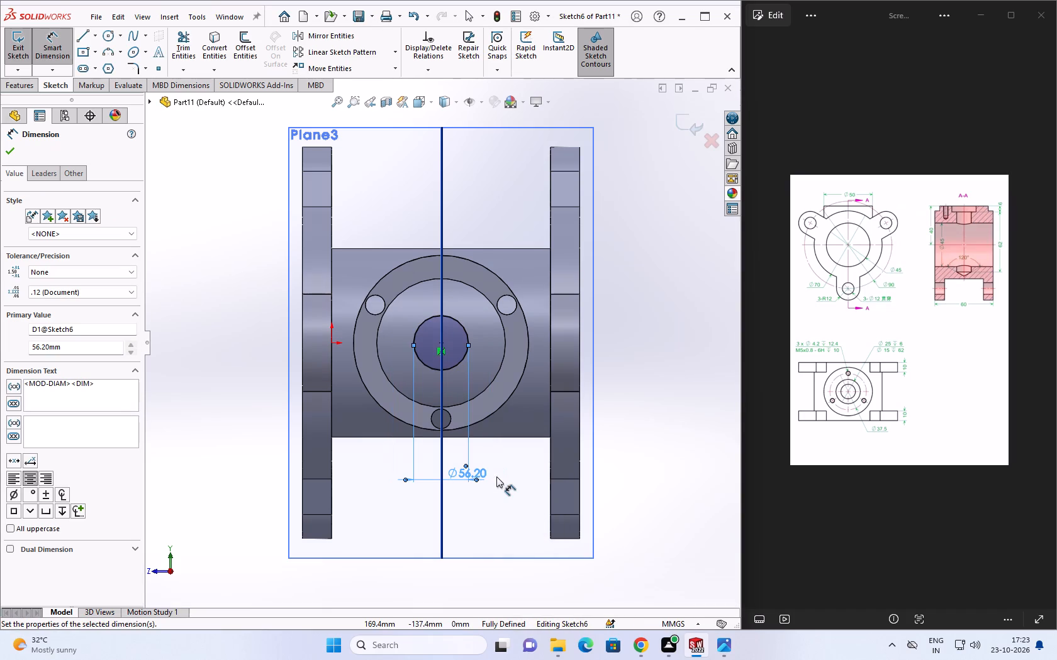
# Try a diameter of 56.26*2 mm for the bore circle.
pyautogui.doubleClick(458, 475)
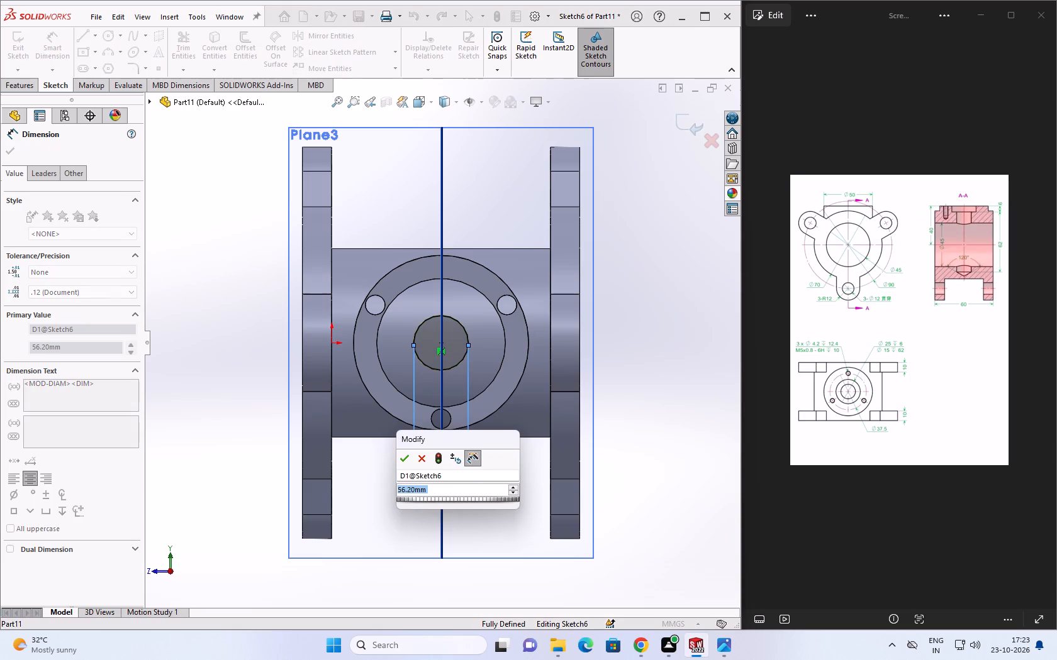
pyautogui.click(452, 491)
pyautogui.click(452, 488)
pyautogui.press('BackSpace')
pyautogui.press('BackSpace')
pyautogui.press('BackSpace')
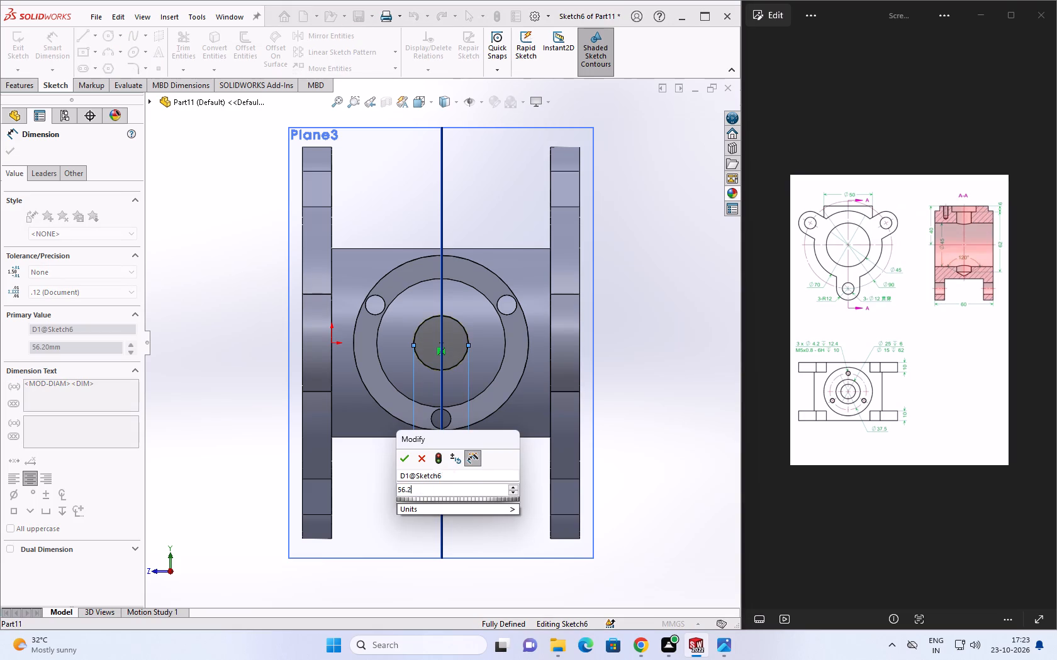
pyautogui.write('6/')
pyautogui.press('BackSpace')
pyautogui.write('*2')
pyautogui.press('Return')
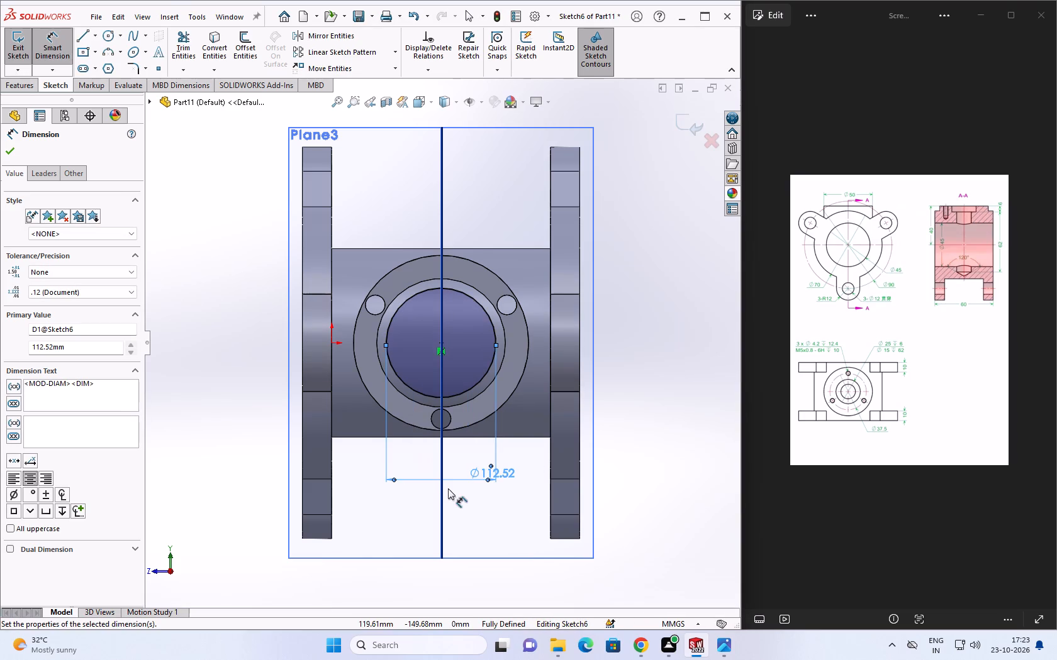
# Set the bore circle's diameter to 100 mm and exit the Plane3 sketch.
pyautogui.doubleClick(493, 475)
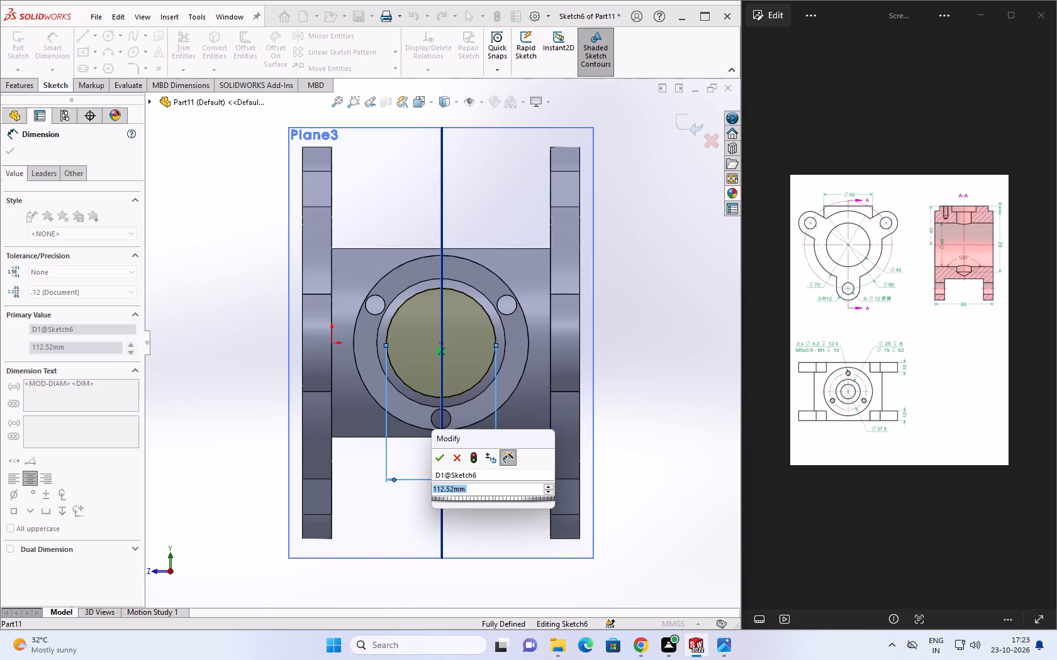
pyautogui.write('100')
pyautogui.press('Return')
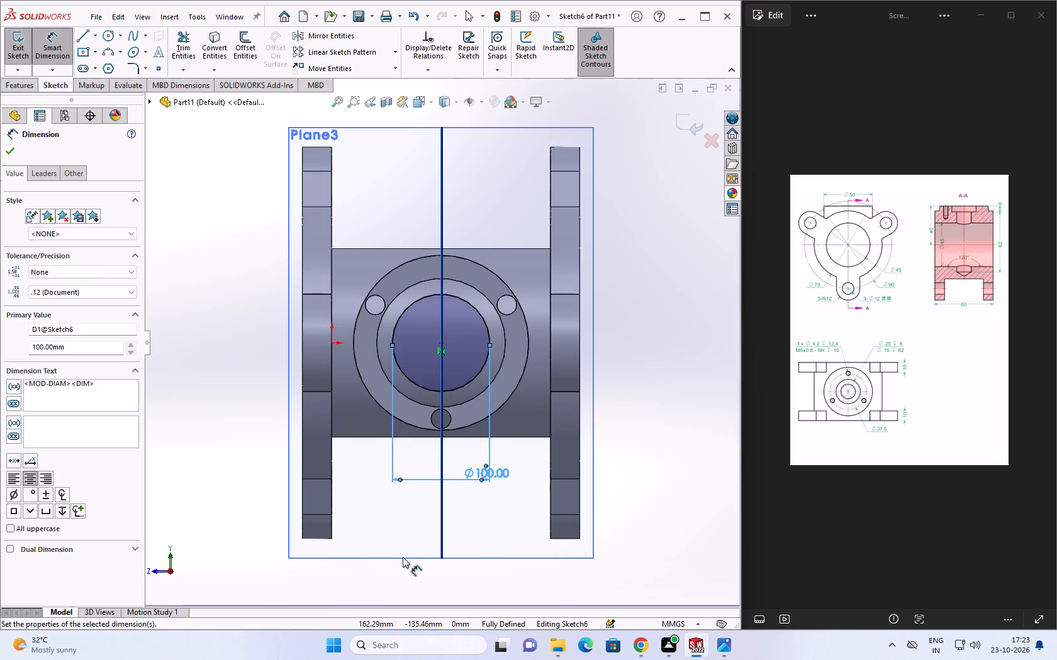
pyautogui.press('Escape')
pyautogui.press('Escape')
pyautogui.press('Escape')
pyautogui.press('Escape')
pyautogui.click(700, 123)
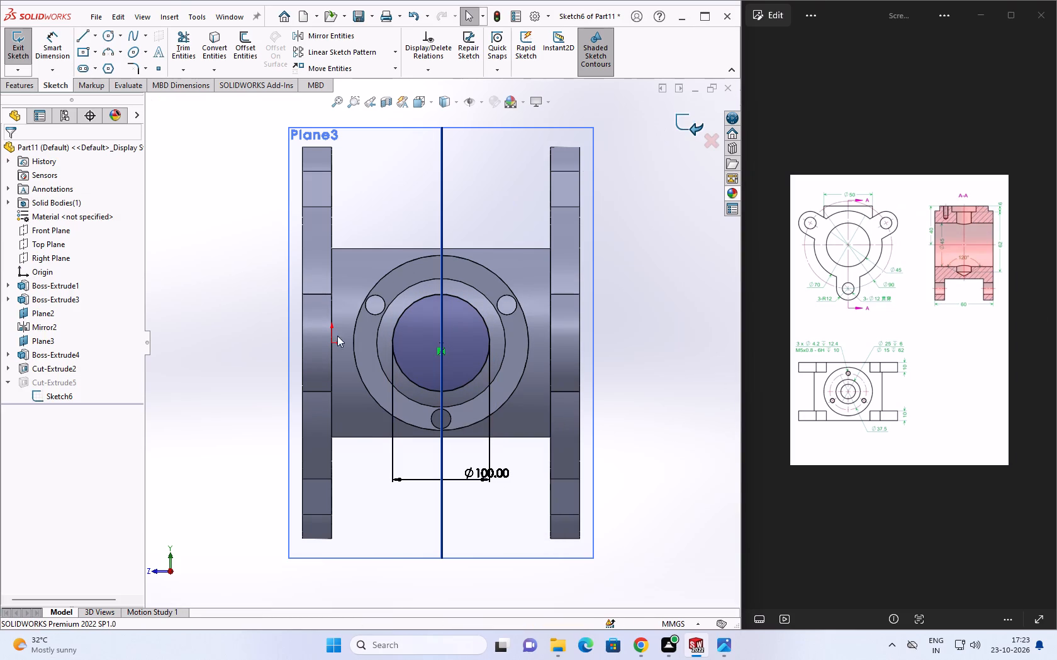
# Save Part11 with the dimensioned through cut in the side boss.
pyautogui.moveTo(656, 430); pyautogui.dragTo(576, 370, button='middle')
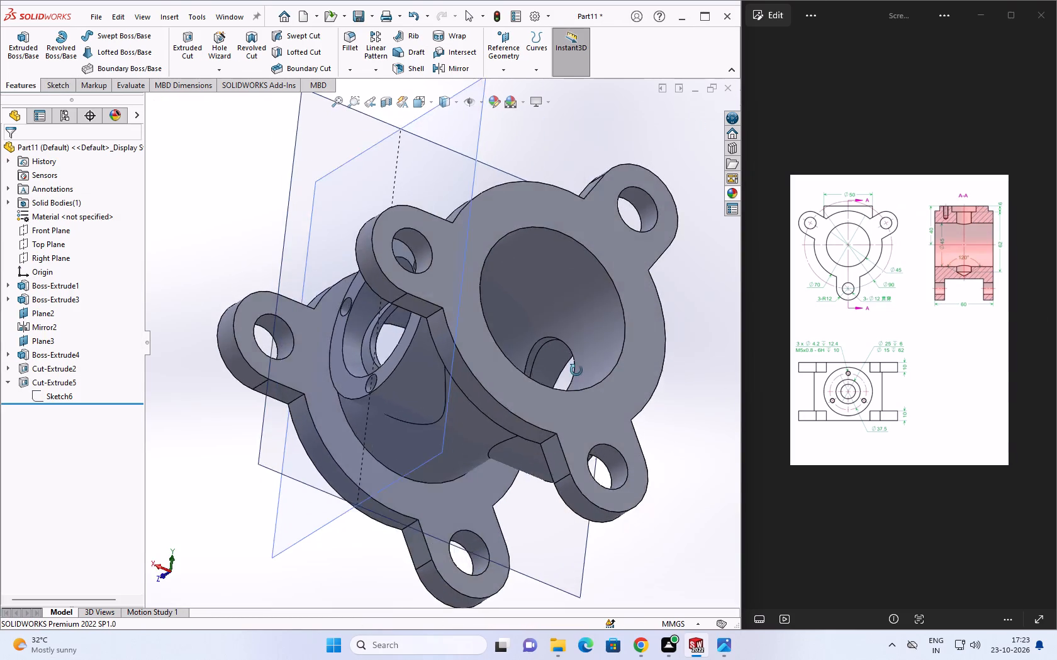
pyautogui.moveTo(576, 370); pyautogui.dragTo(557, 468, button='middle')
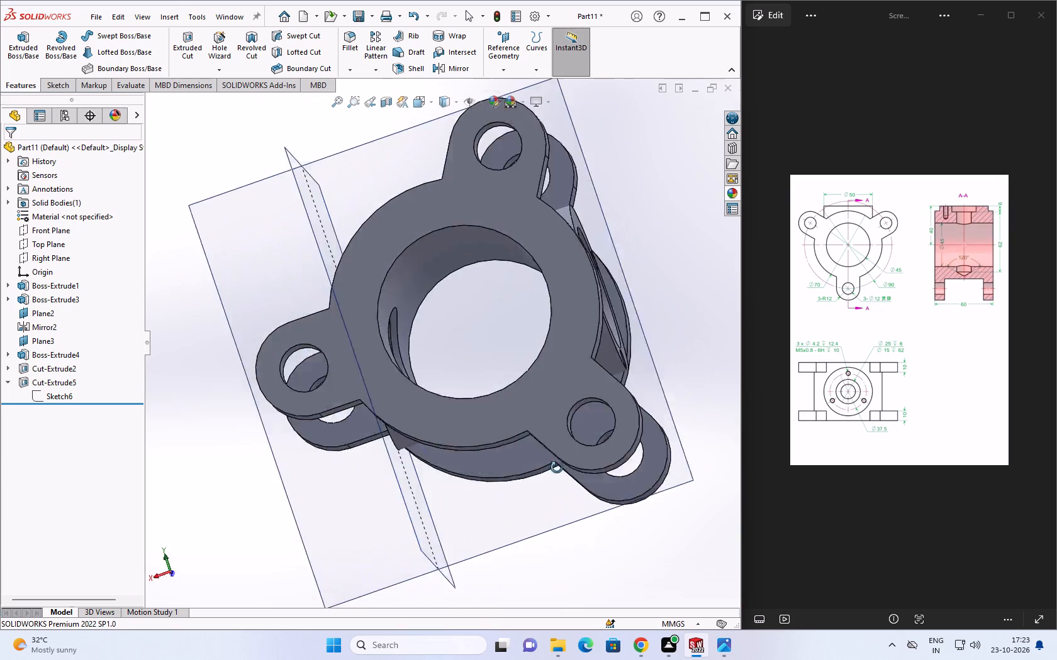
pyautogui.moveTo(557, 468); pyautogui.dragTo(510, 275, button='middle')
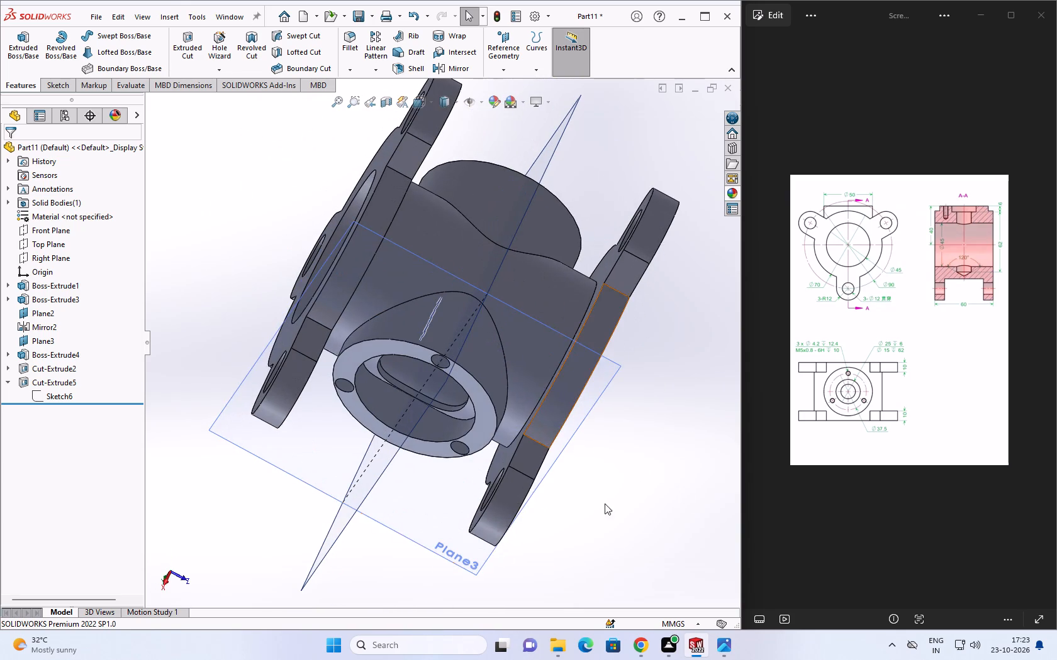
pyautogui.moveTo(535, 449); pyautogui.dragTo(514, 258, button='middle')
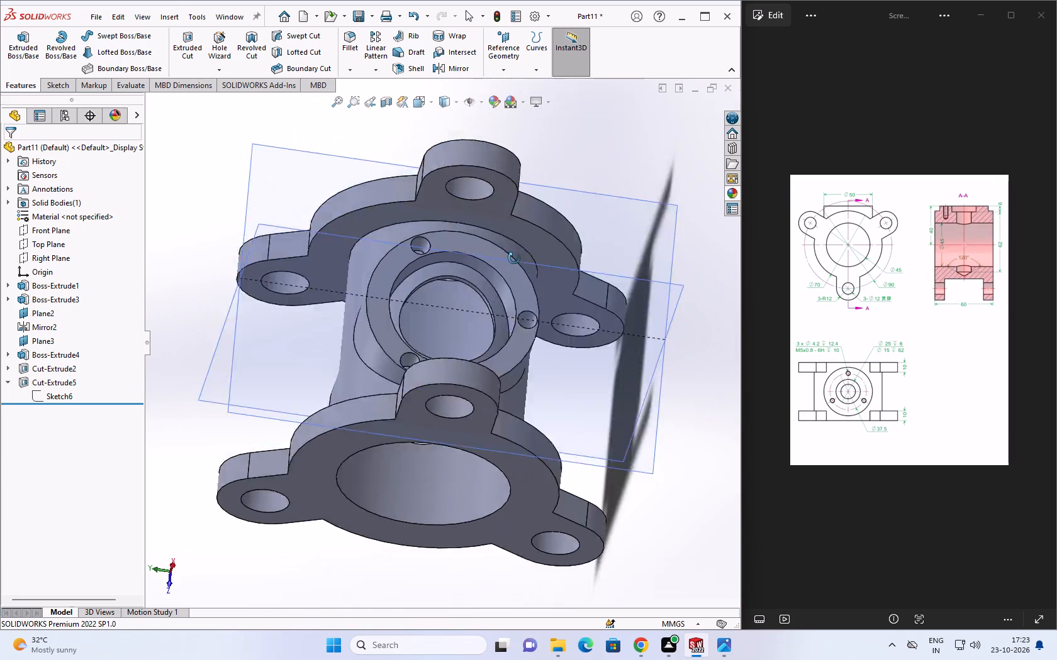
pyautogui.moveTo(514, 258); pyautogui.dragTo(381, 175, button='middle')
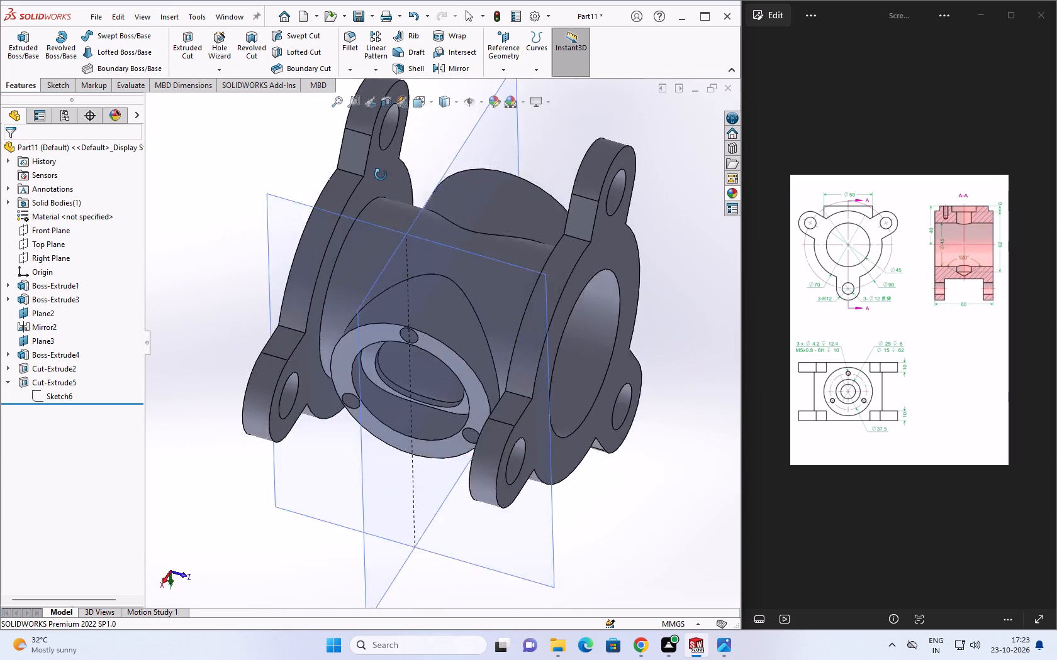
pyautogui.moveTo(381, 175); pyautogui.dragTo(356, 104, button='middle')
pyautogui.hotkey('ctrl', 's')
pyautogui.hotkey('ctrl', 's')
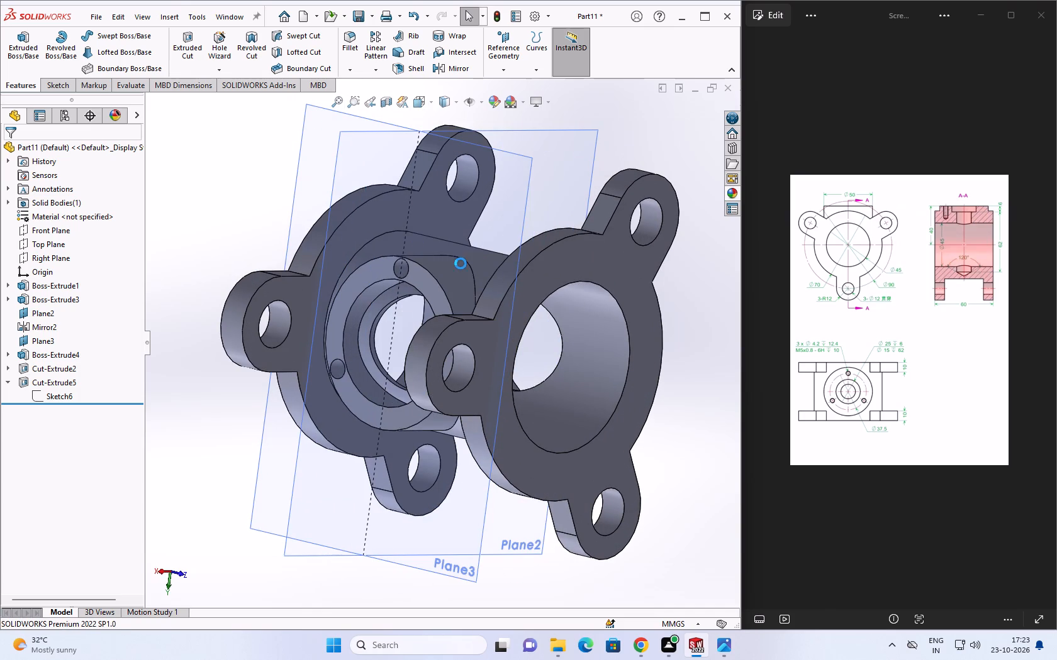
pyautogui.hotkey('ctrl', 's')
pyautogui.hotkey('ctrl', 's')
pyautogui.hotkey('ctrl', 's')
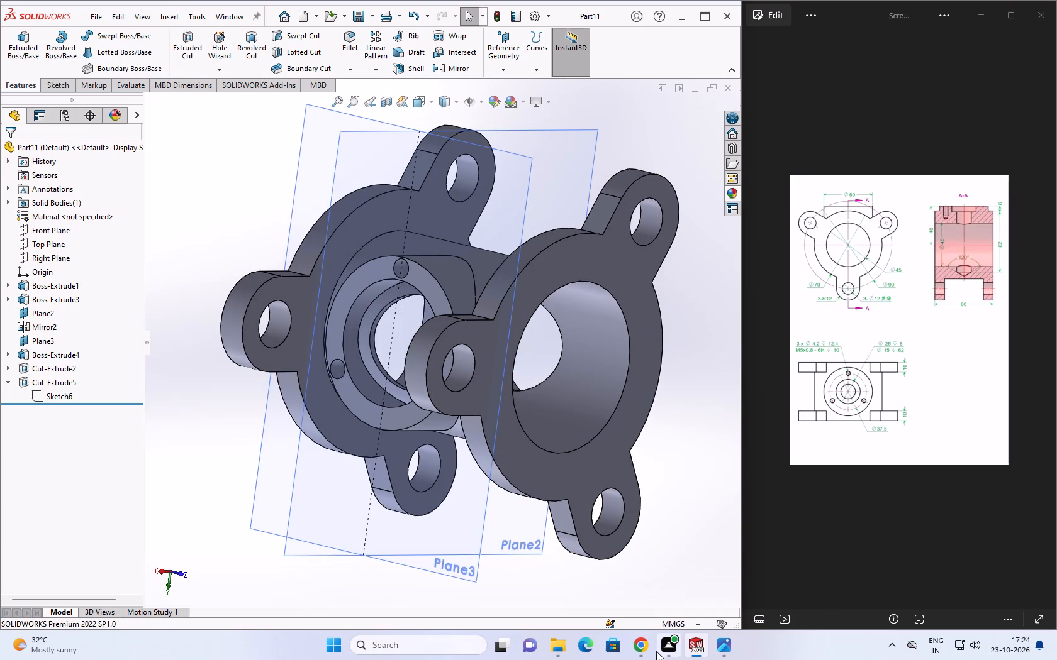